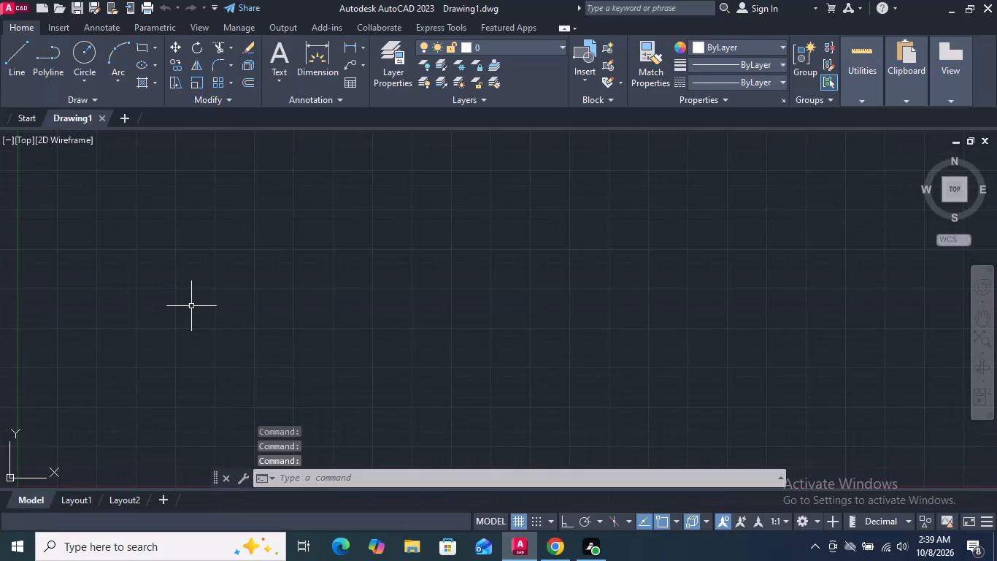
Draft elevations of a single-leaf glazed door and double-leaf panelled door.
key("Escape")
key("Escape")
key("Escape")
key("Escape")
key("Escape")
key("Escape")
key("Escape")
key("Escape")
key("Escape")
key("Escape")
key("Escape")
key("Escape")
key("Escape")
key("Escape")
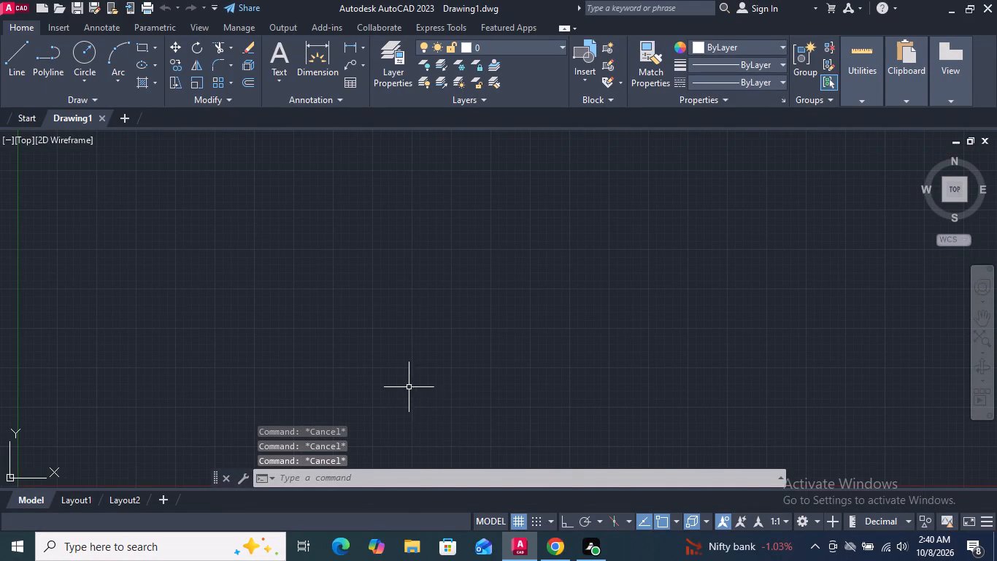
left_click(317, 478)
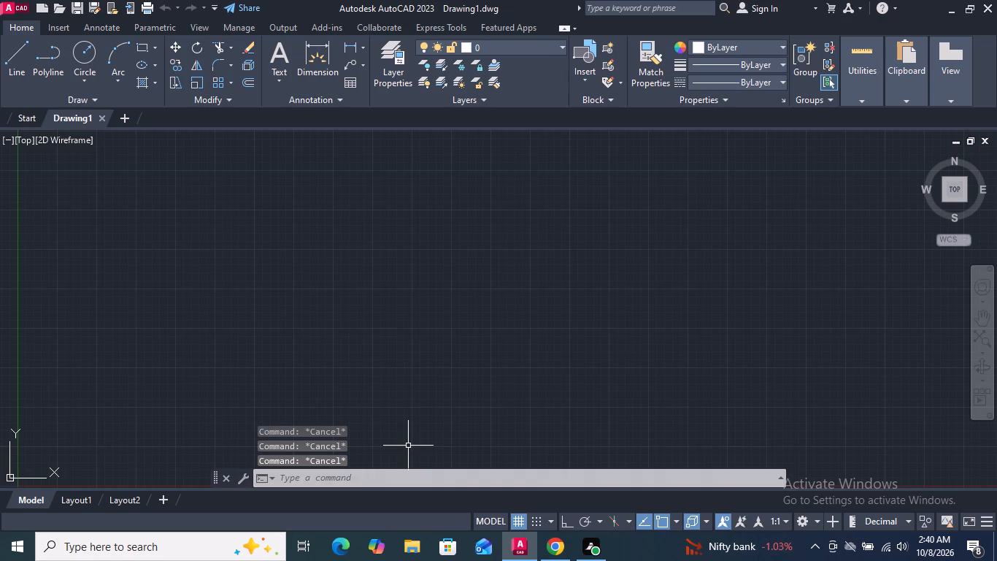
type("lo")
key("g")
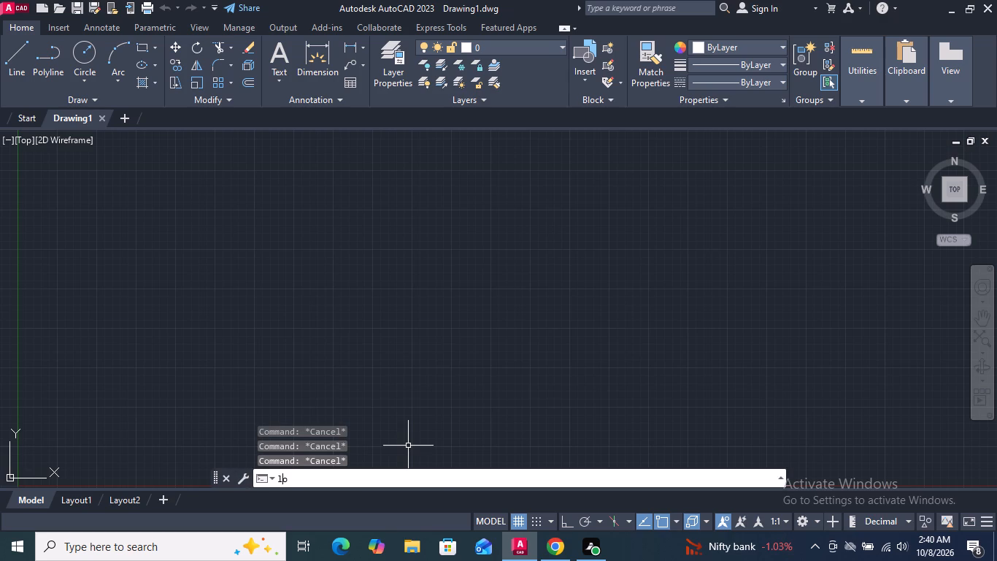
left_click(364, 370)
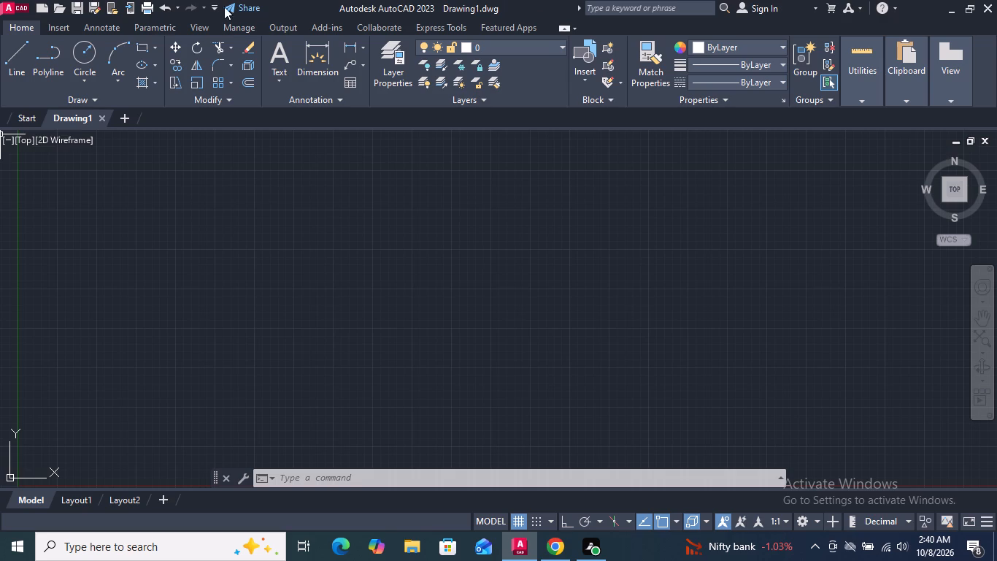
Start the Rectangle command and switch the drawing units to Engineering.
left_click(142, 46)
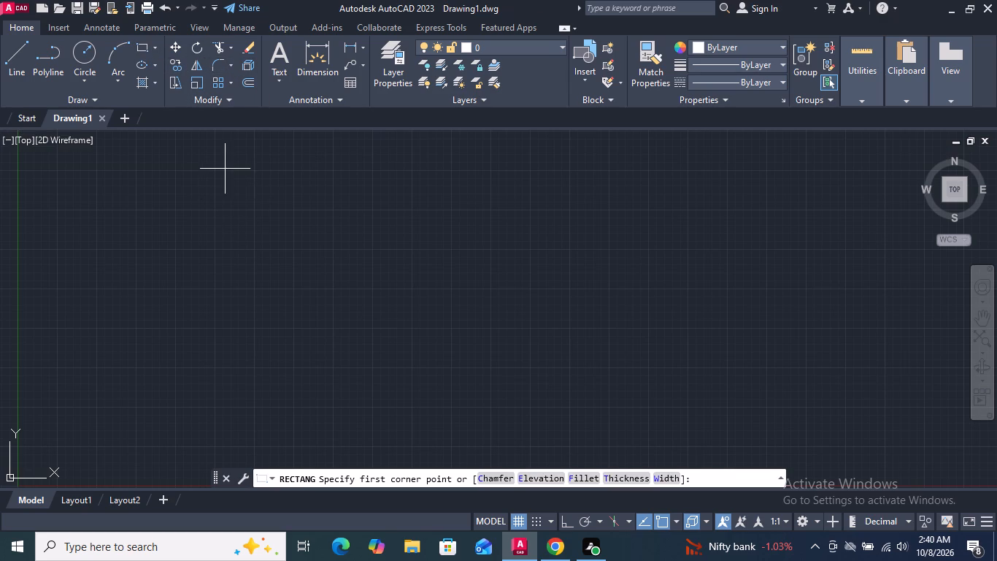
left_click(910, 519)
left_click(889, 470)
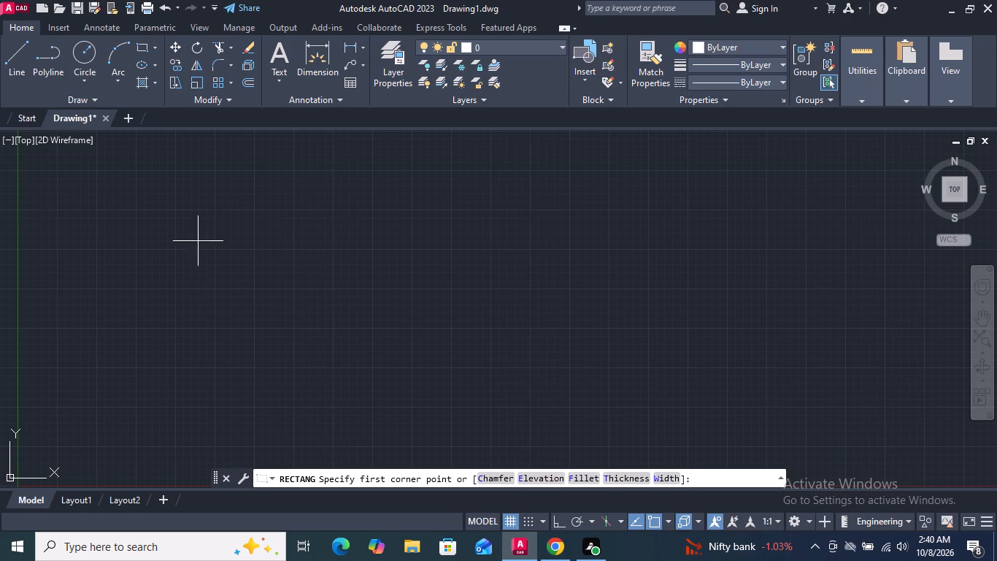
Draw a rectangle by dimensions, with a length of 4' and a width of 7'.
left_click(237, 173)
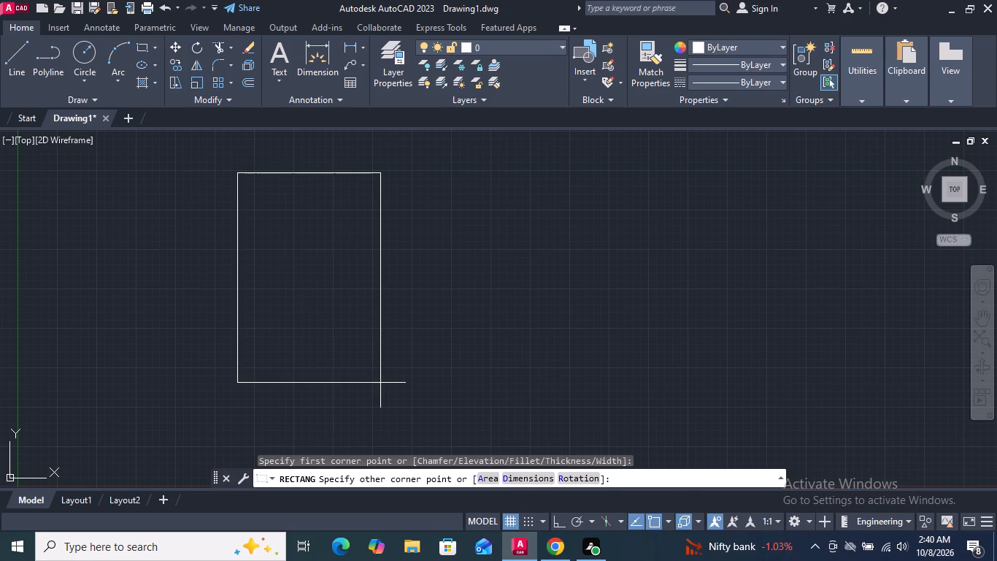
left_click(523, 479)
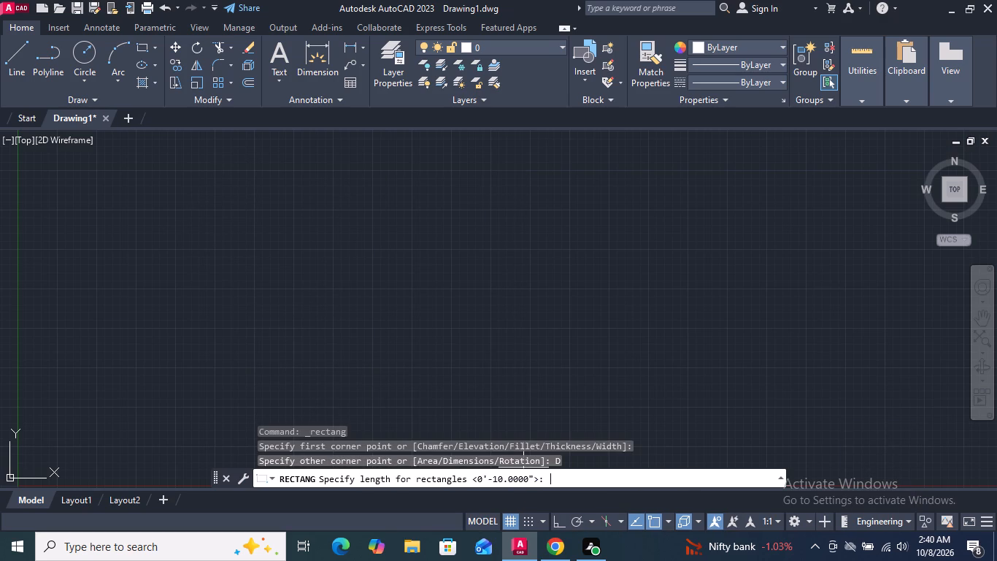
left_click(555, 478)
key("4")
key("apostrophe")
key("Return")
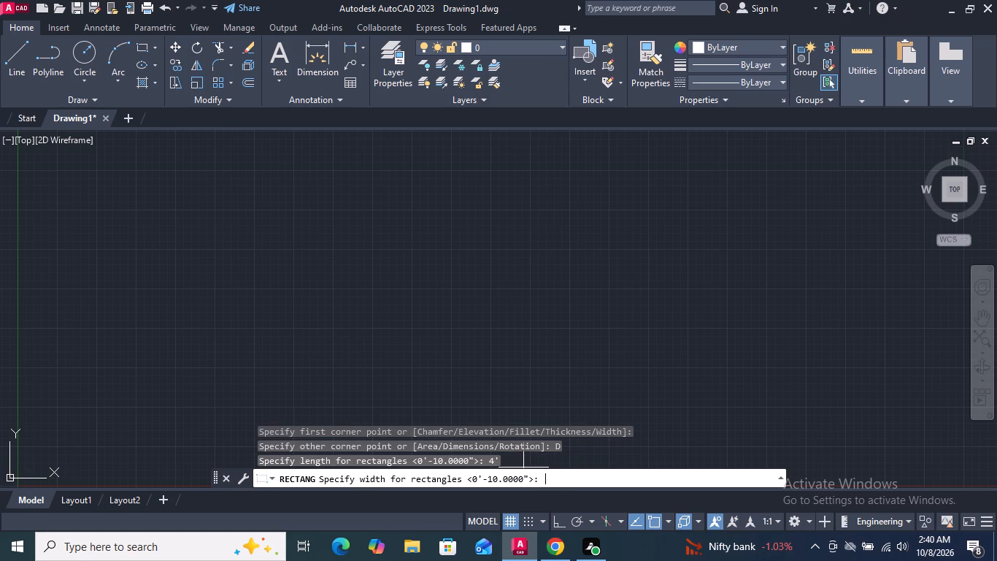
key("7")
key("apostrophe")
key("Return")
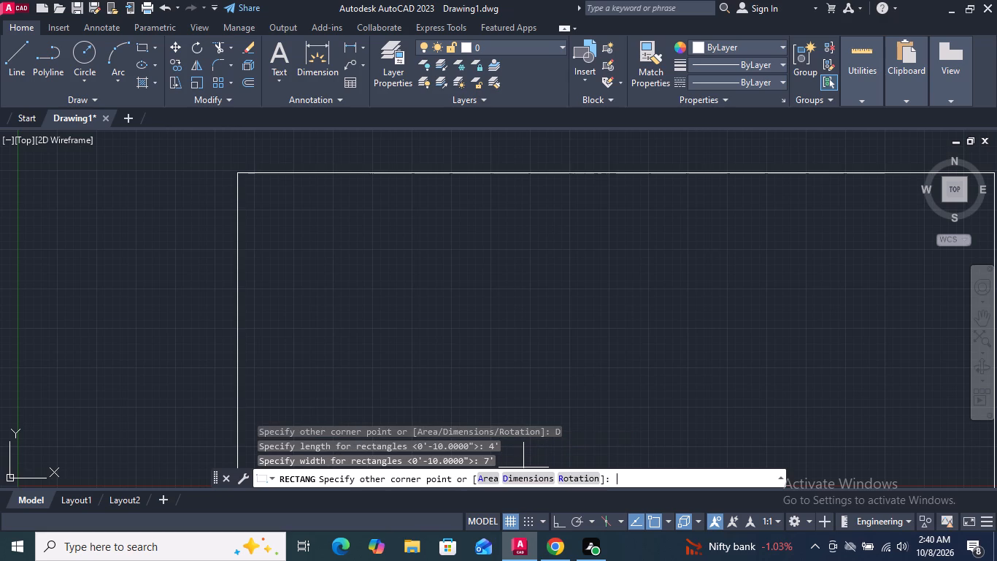
left_click(534, 326)
Move the rectangle from its bottom edge midpoint to open space up and to the right of the origin.
scroll(404, 229, "down", 5)
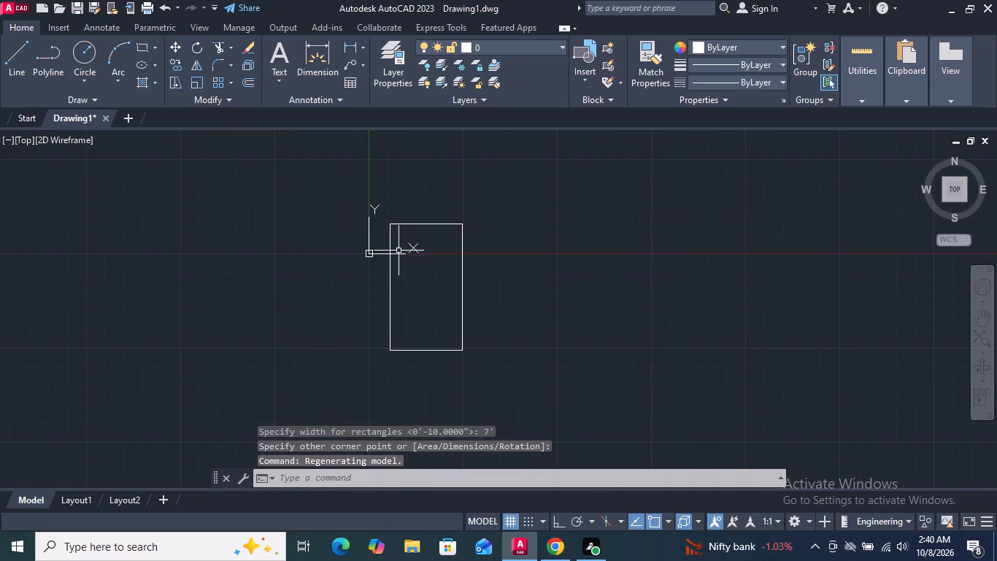
scroll(403, 275, "down", 1)
left_click_drag(458, 341, 420, 324)
left_click(336, 294)
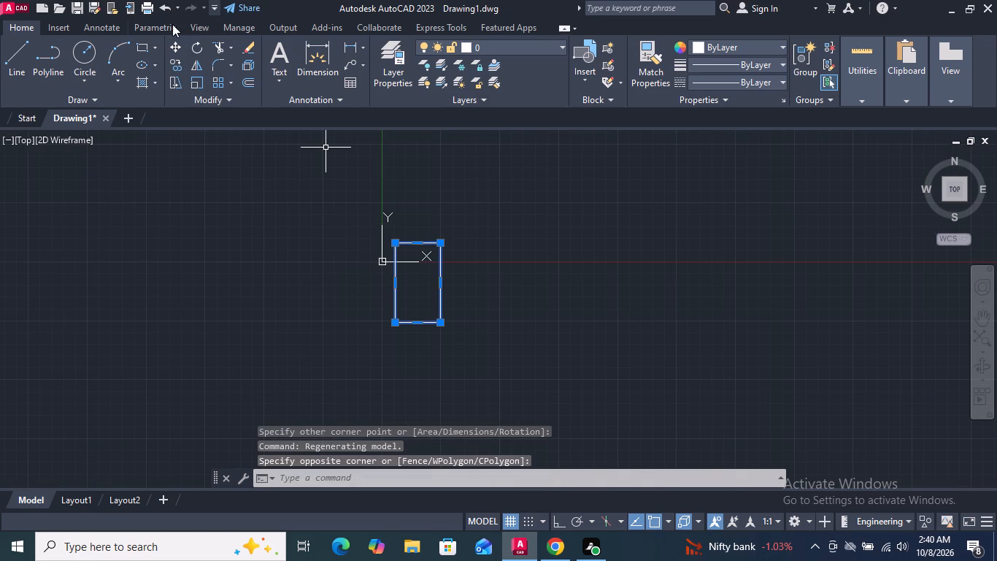
left_click(170, 47)
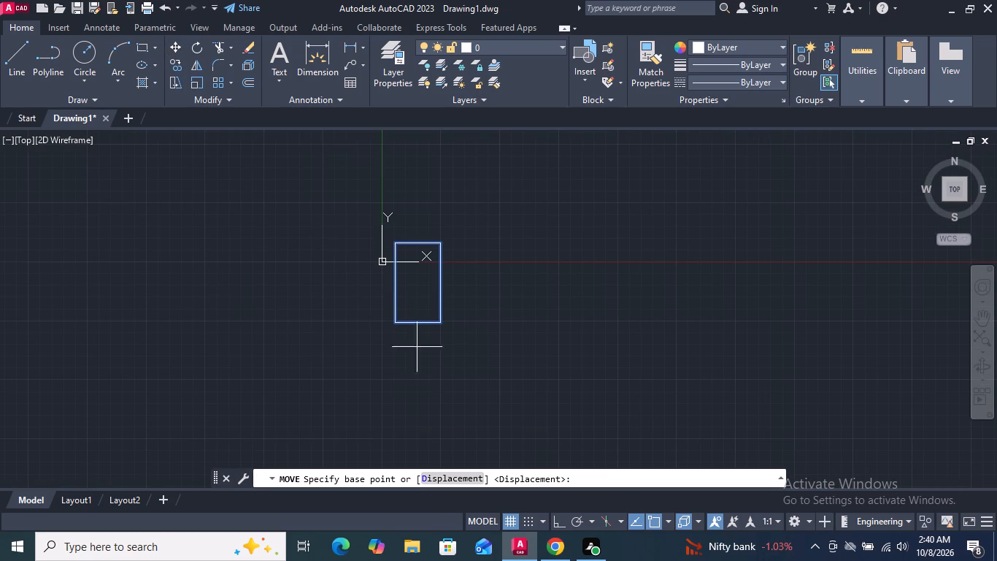
left_click(413, 318)
scroll(447, 405, "down", 5)
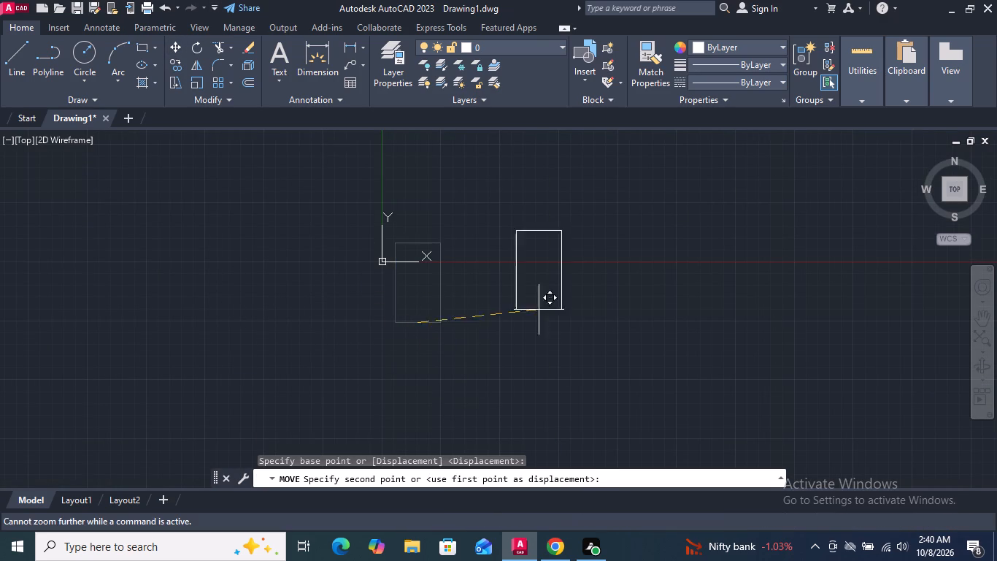
left_click(593, 198)
Move the rectangle again, much farther up and to the right, well clear of the origin and axes.
scroll(515, 327, "down", 5)
middle_click_drag(588, 195, 444, 267)
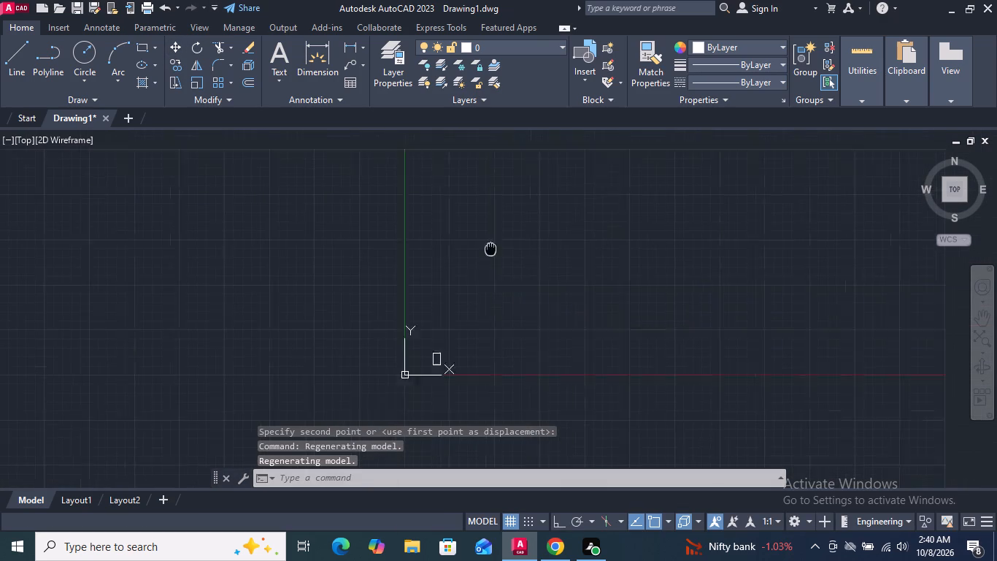
middle_click_drag(444, 267, 143, 355)
left_click(72, 462)
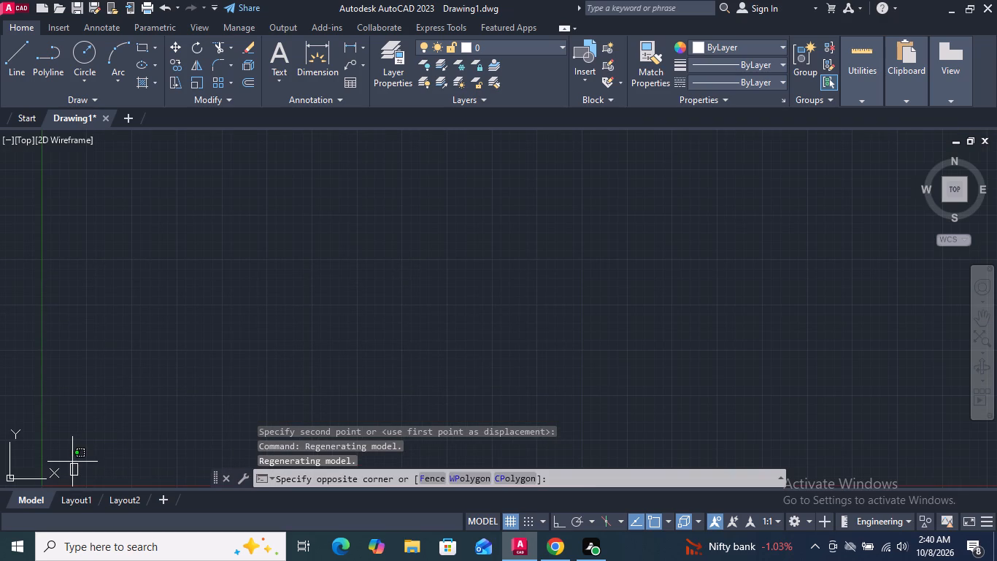
left_click(72, 468)
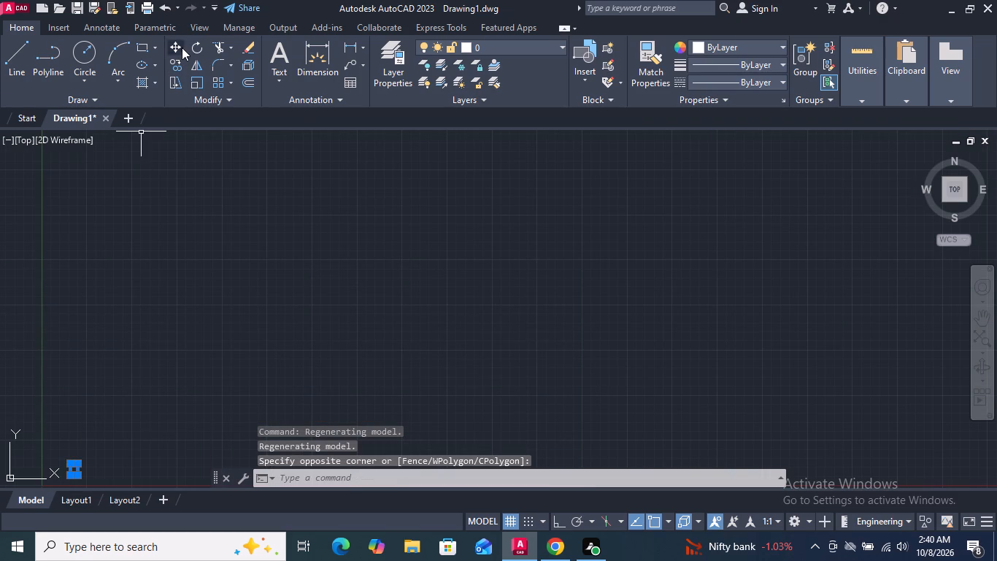
left_click(176, 51)
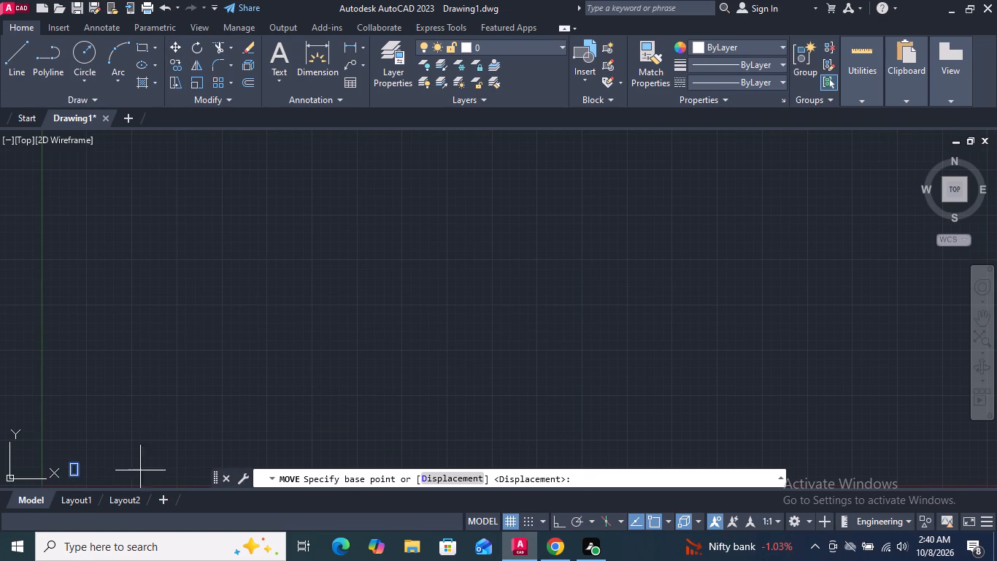
left_click_drag(133, 476, 139, 454)
left_click(557, 197)
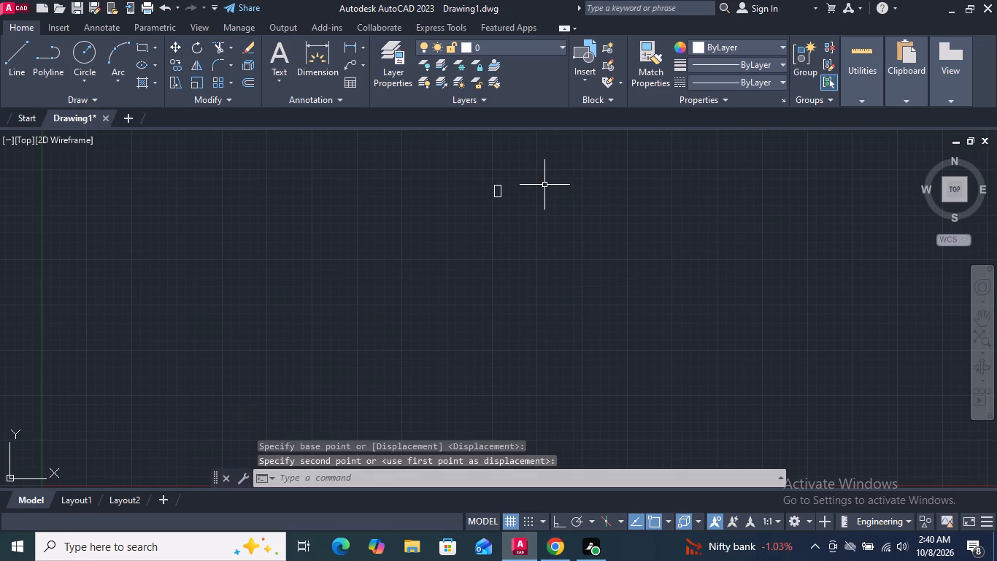
Offset the 4' by 7' rectangle inward by 2".
scroll(512, 188, "up", 3)
middle_click_drag(485, 183, 456, 250)
scroll(437, 266, "up", 3)
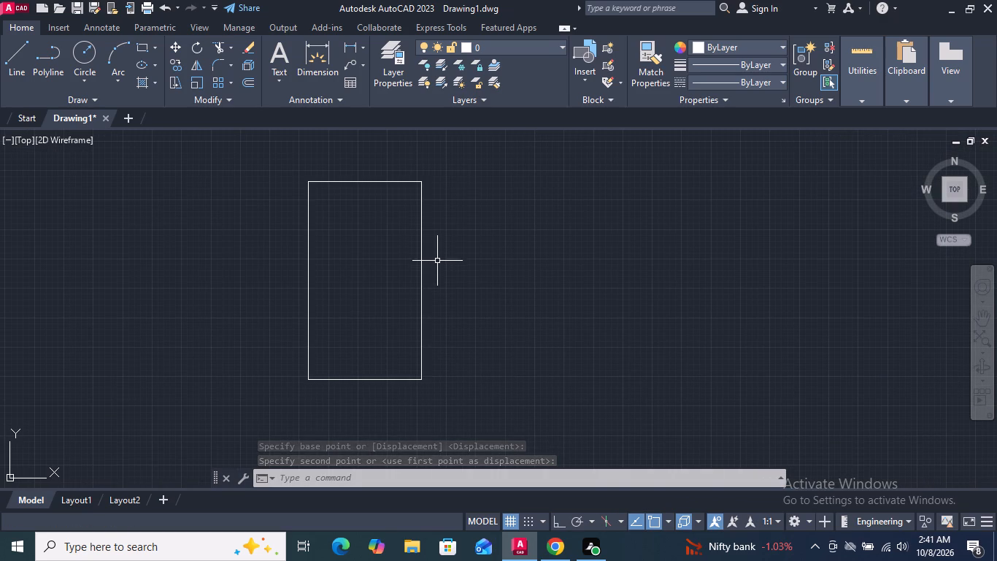
left_click(253, 83)
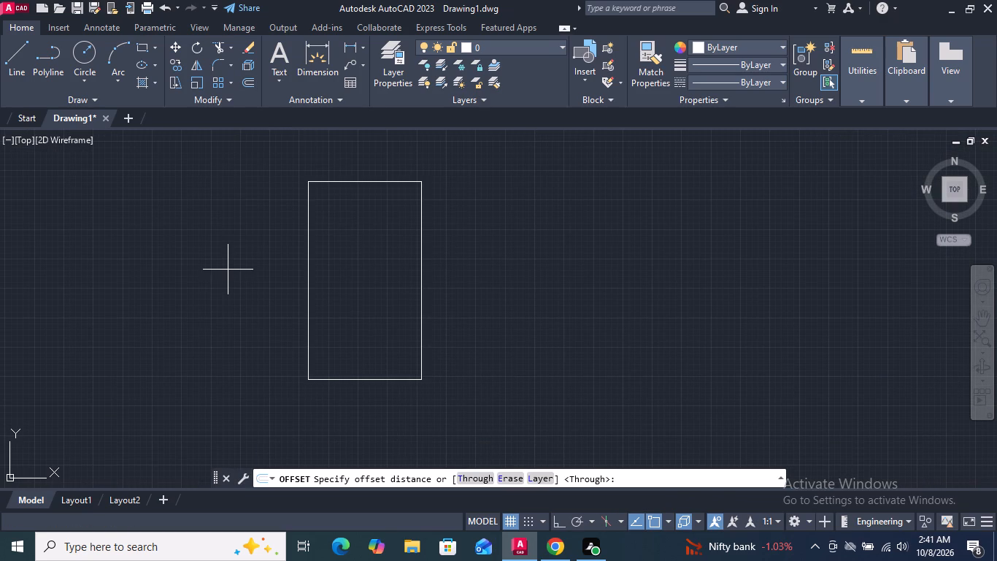
key("2")
key("shift+quotedbl")
key("Return")
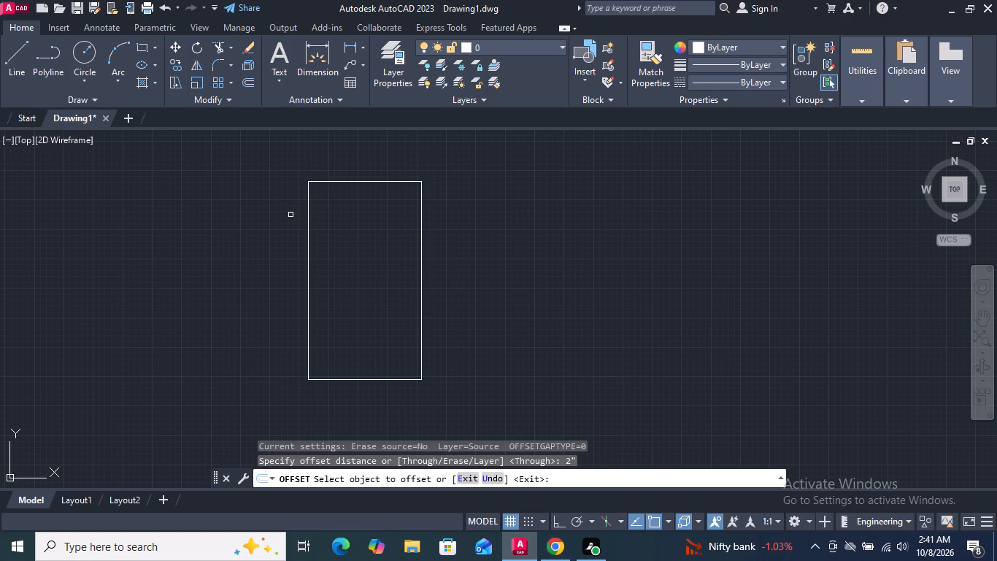
left_click(307, 218)
left_click(324, 229)
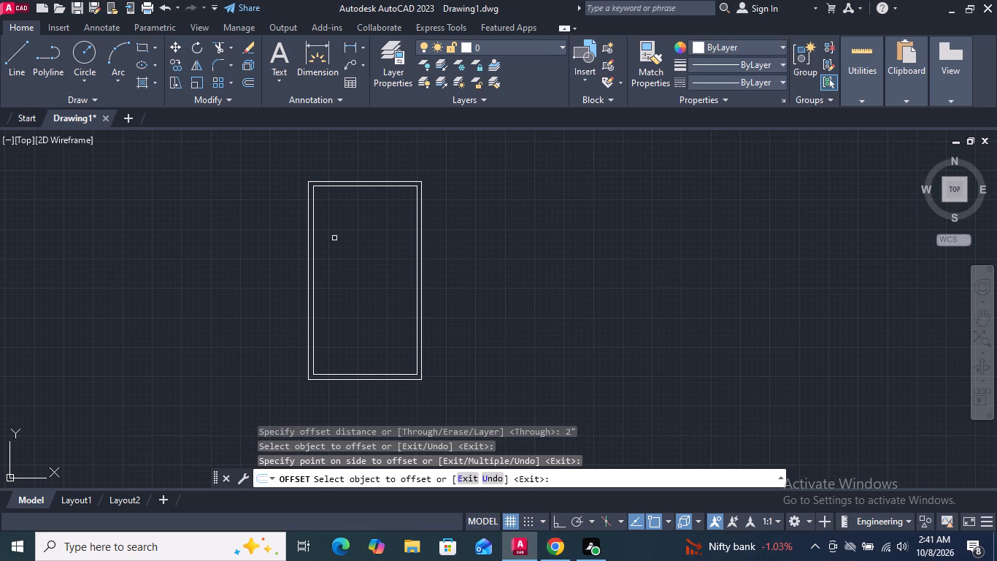
key("Escape")
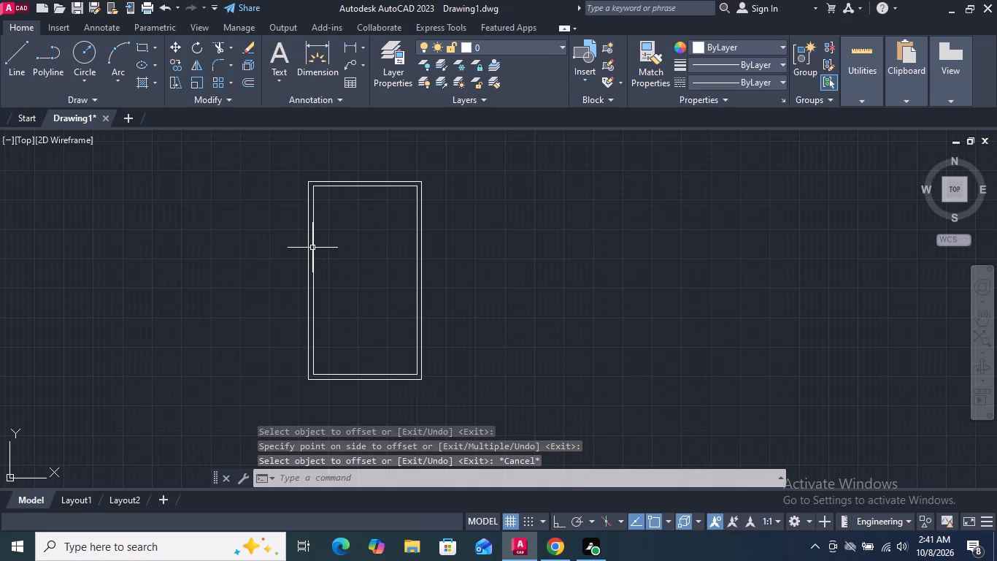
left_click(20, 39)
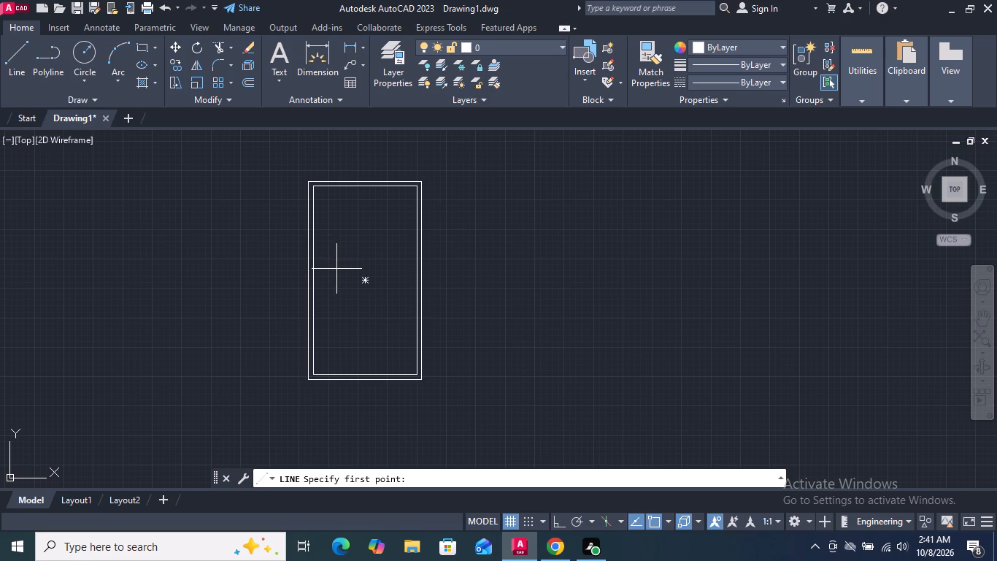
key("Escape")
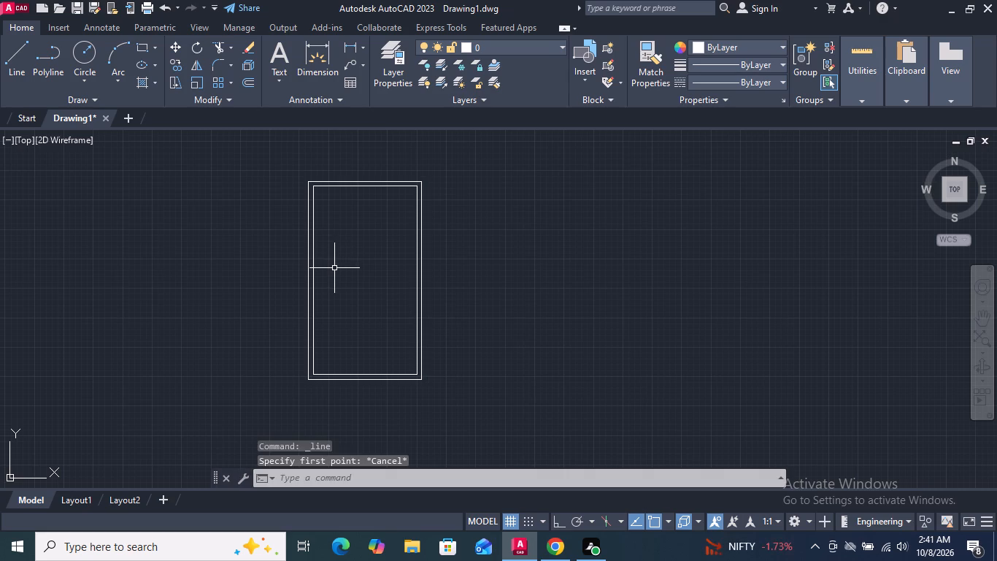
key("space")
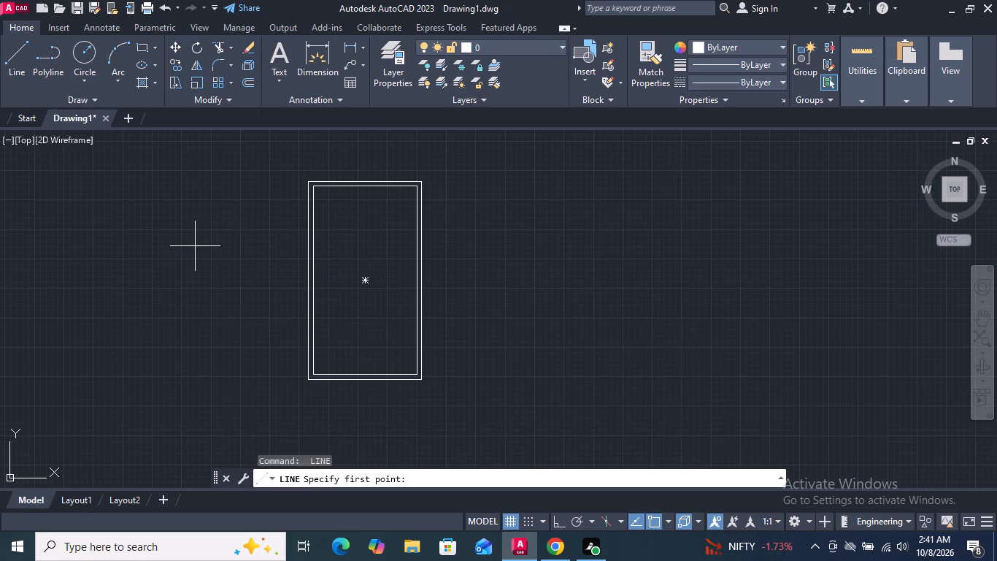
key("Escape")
Offset the inner rectangle inward by 4" to form a third nested outline.
left_click(249, 80)
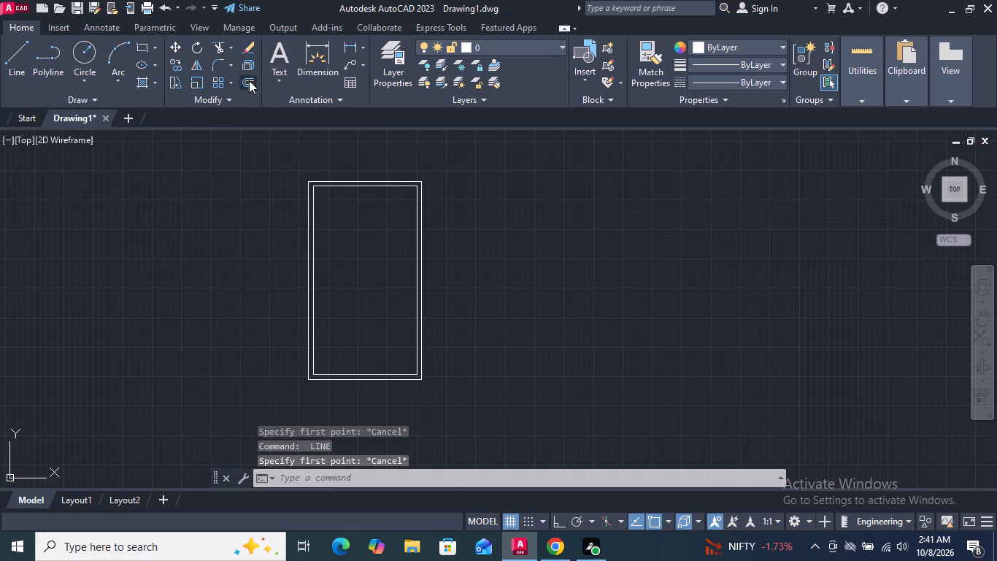
key("4")
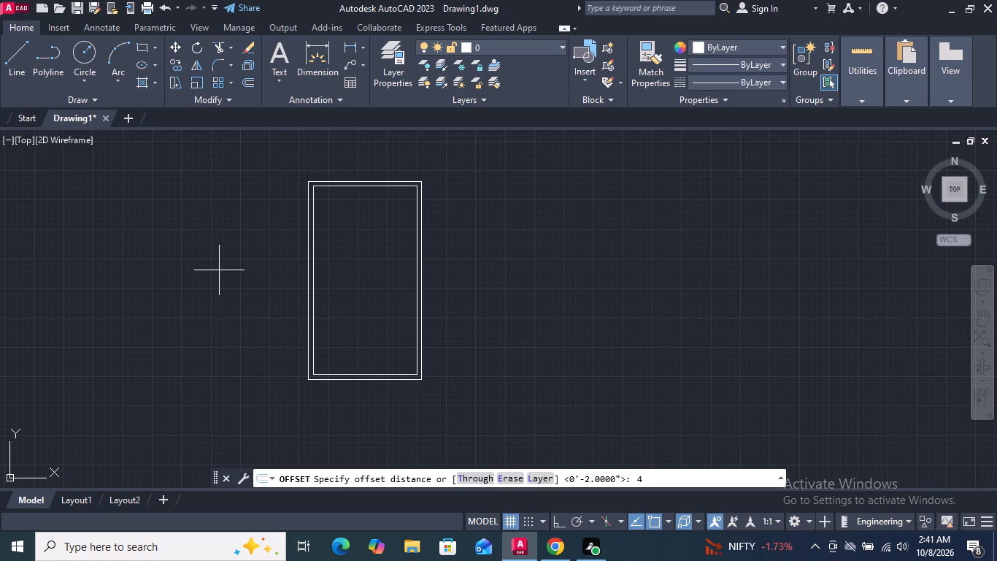
key("shift+quotedbl")
key("Return")
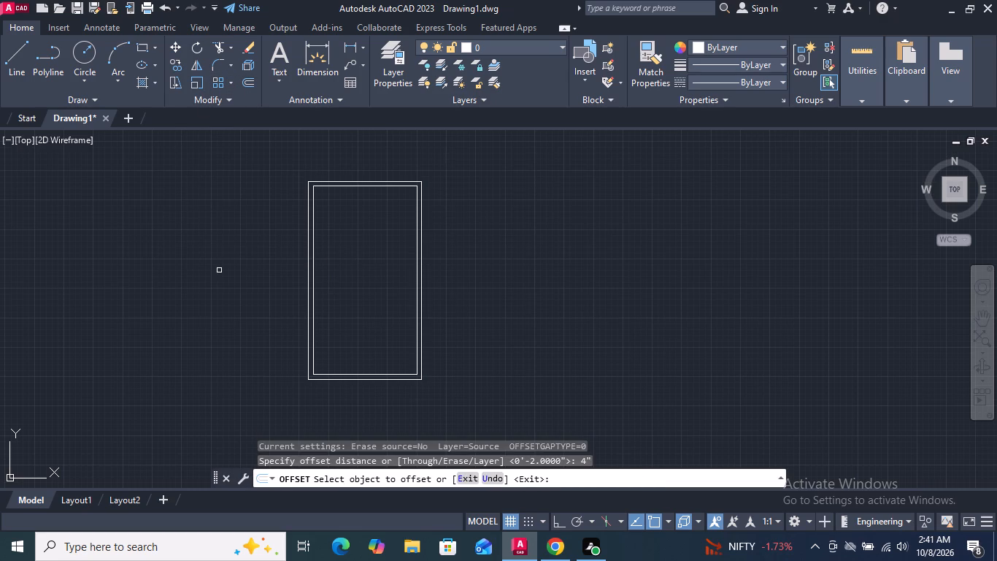
left_click(315, 234)
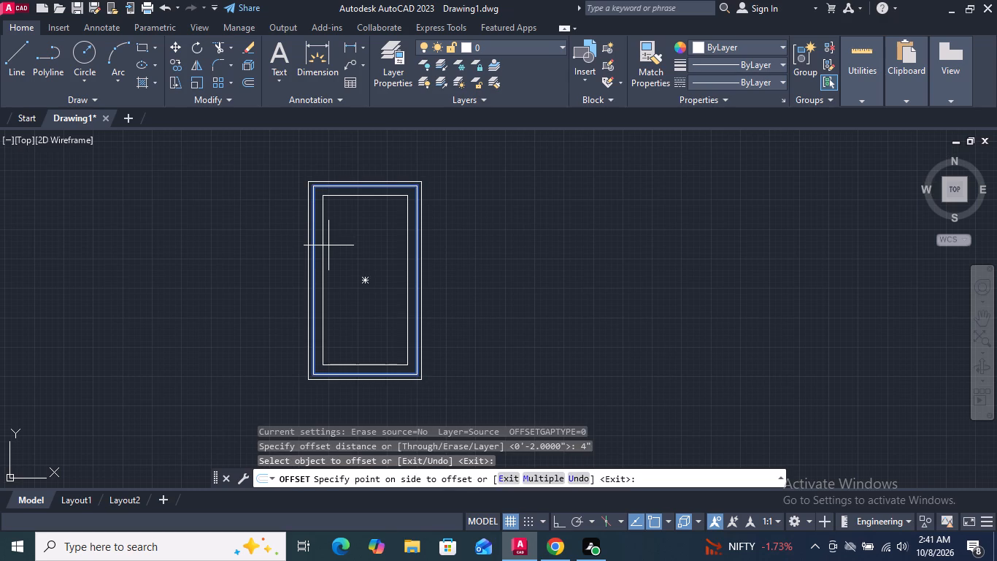
left_click(328, 245)
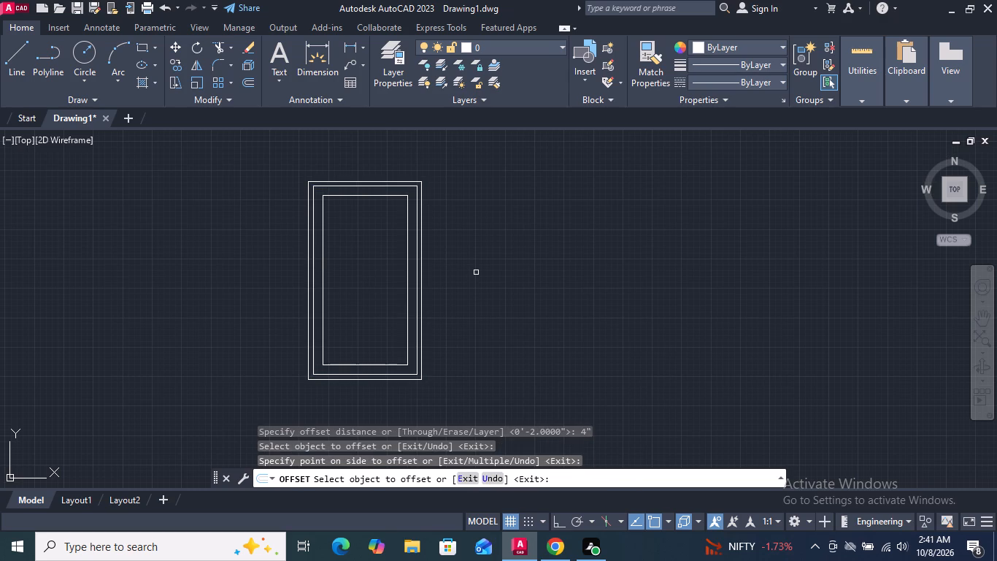
key("Return")
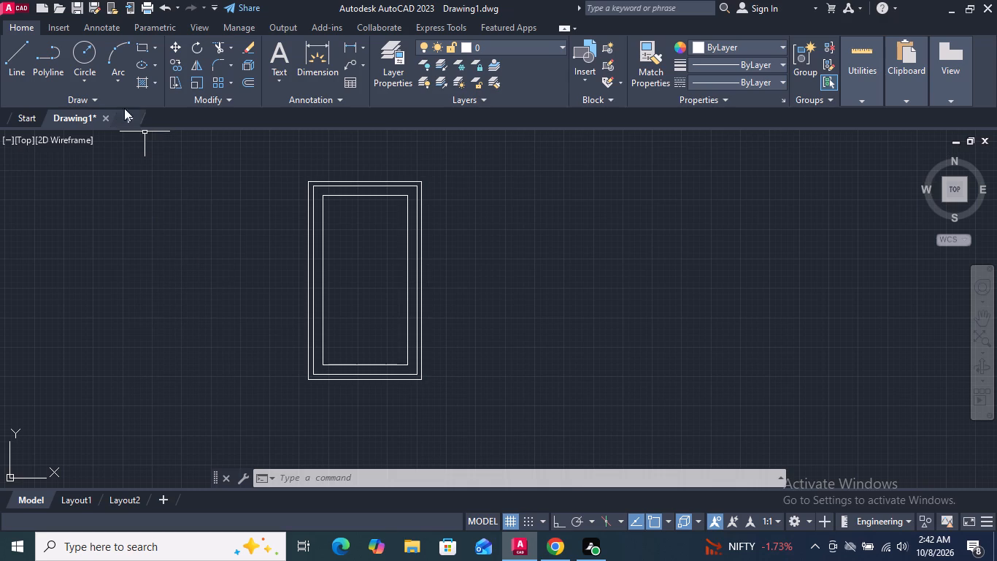
Divide the innermost rectangle into 3 segments with the Divide command.
left_click(93, 102)
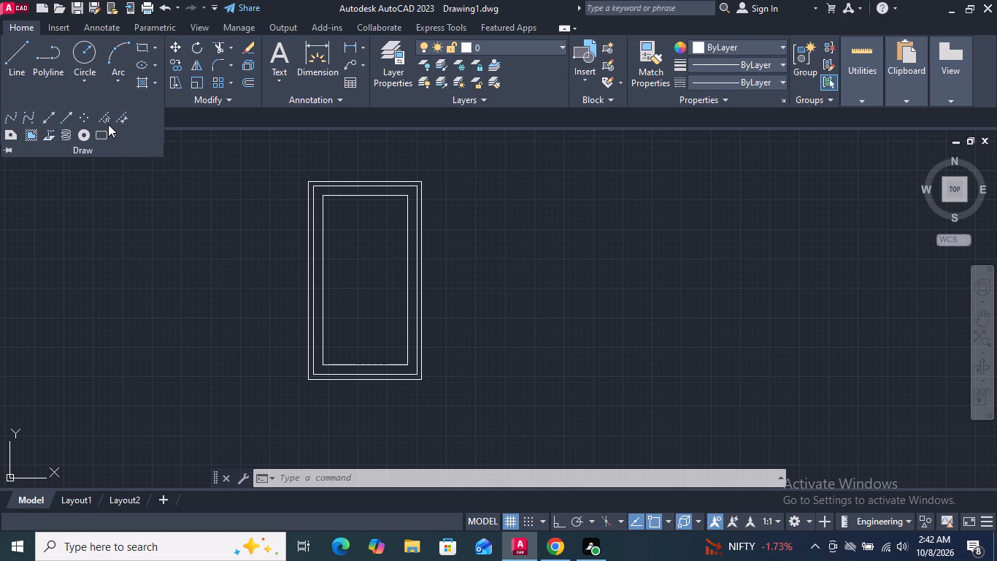
left_click(108, 123)
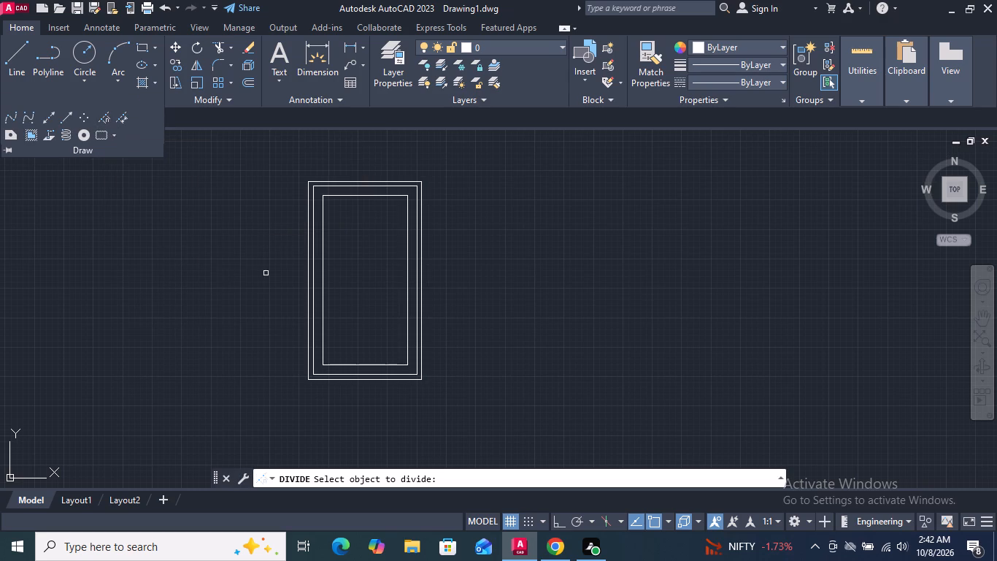
left_click(324, 265)
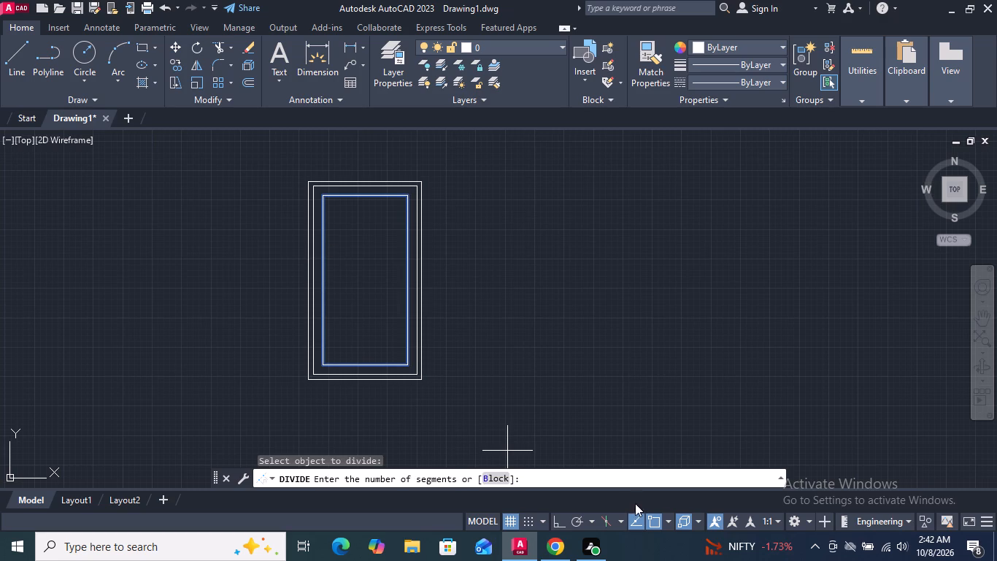
left_click(542, 478)
key("3")
key("Return")
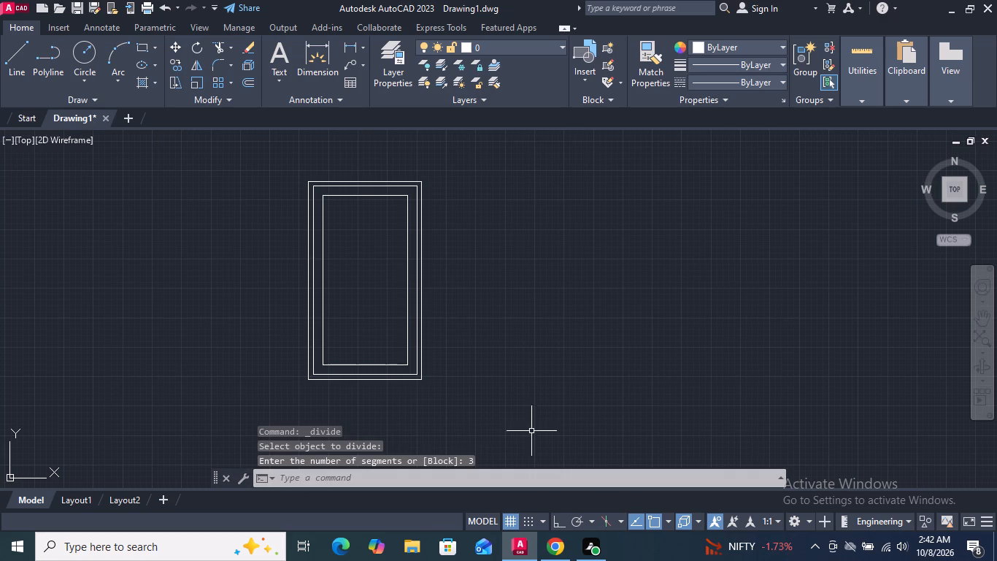
Draw a horizontal line across the innermost rectangle at mid-height, from one side edge to the other.
left_click(20, 55)
left_click(323, 279)
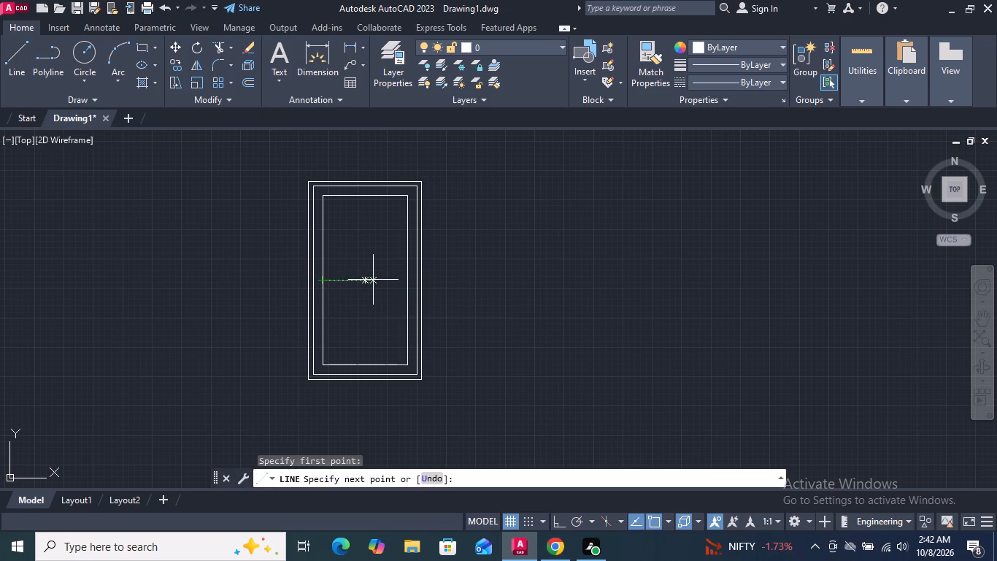
left_click(406, 280)
key("Return")
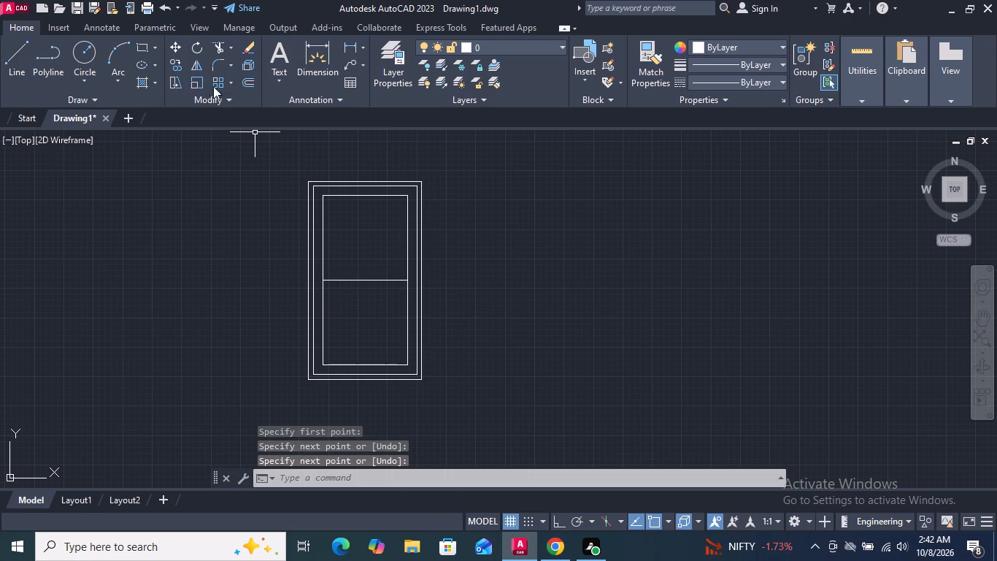
Copy the horizontal line from its left endpoint to one spot above and one spot below along the innermost rectangle's left edge.
left_click(179, 64)
left_click(367, 299)
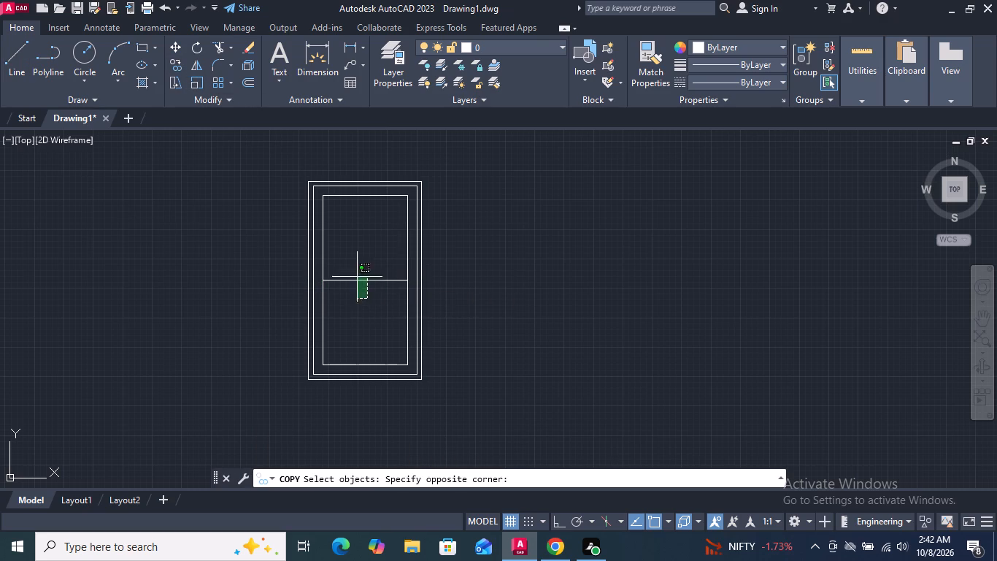
left_click(355, 270)
key("Return")
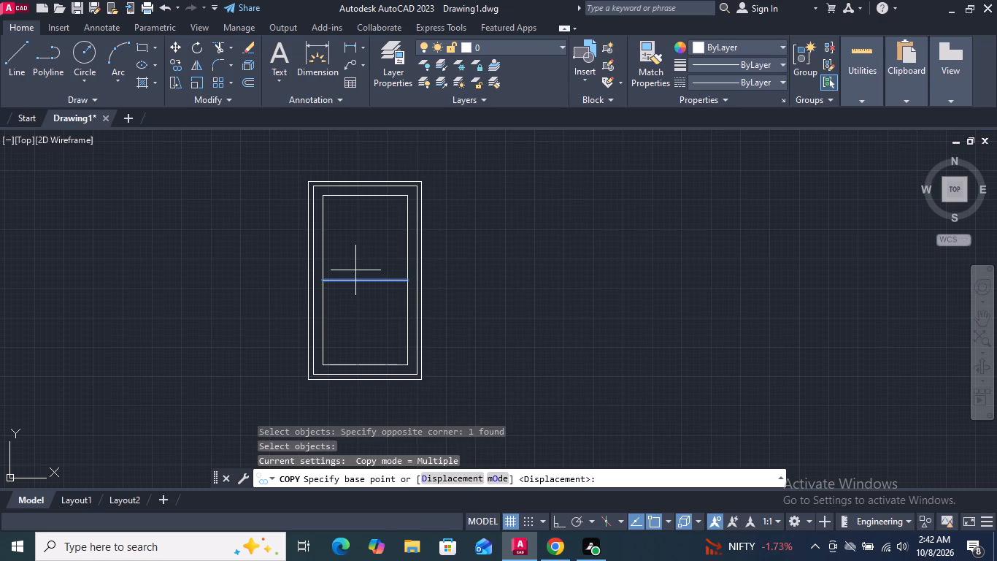
left_click(323, 278)
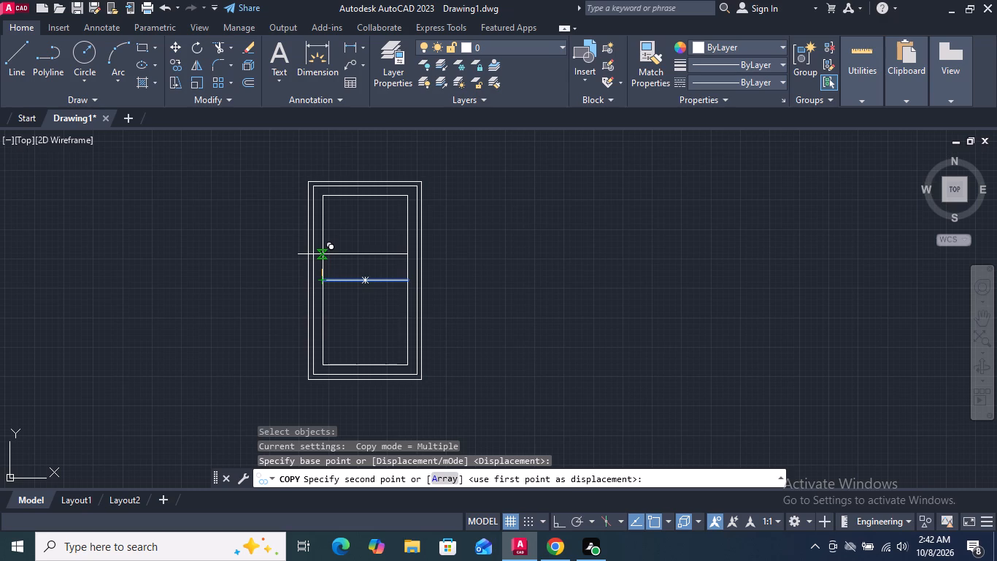
left_click(323, 254)
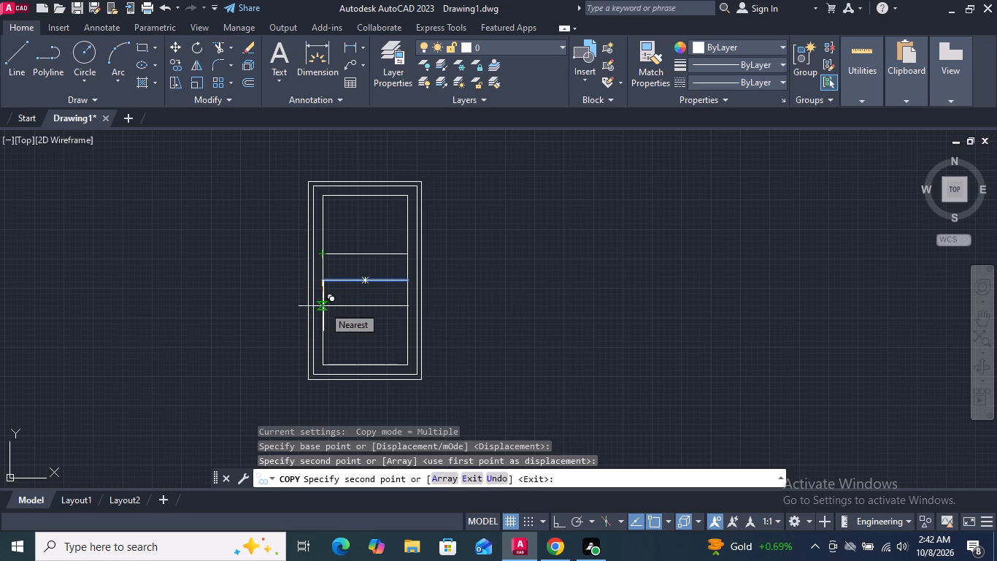
left_click(323, 306)
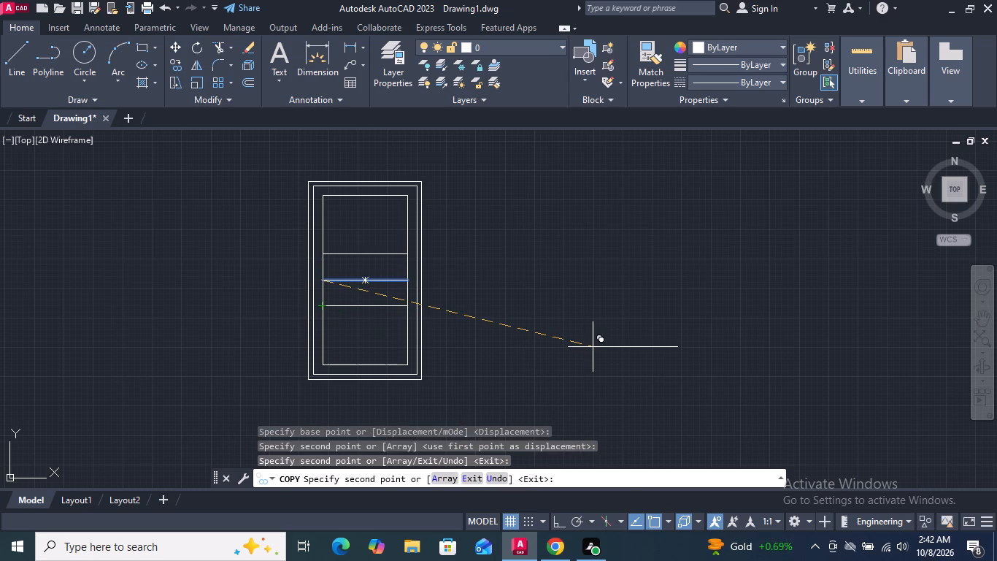
key("Return")
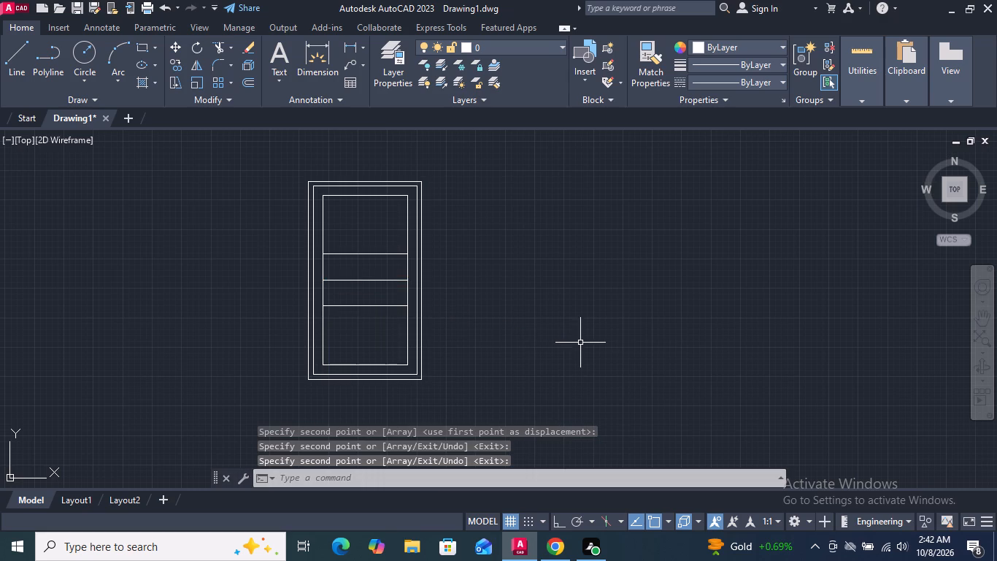
Erase the original horizontal line at mid-height, between the two copies.
left_click(366, 280)
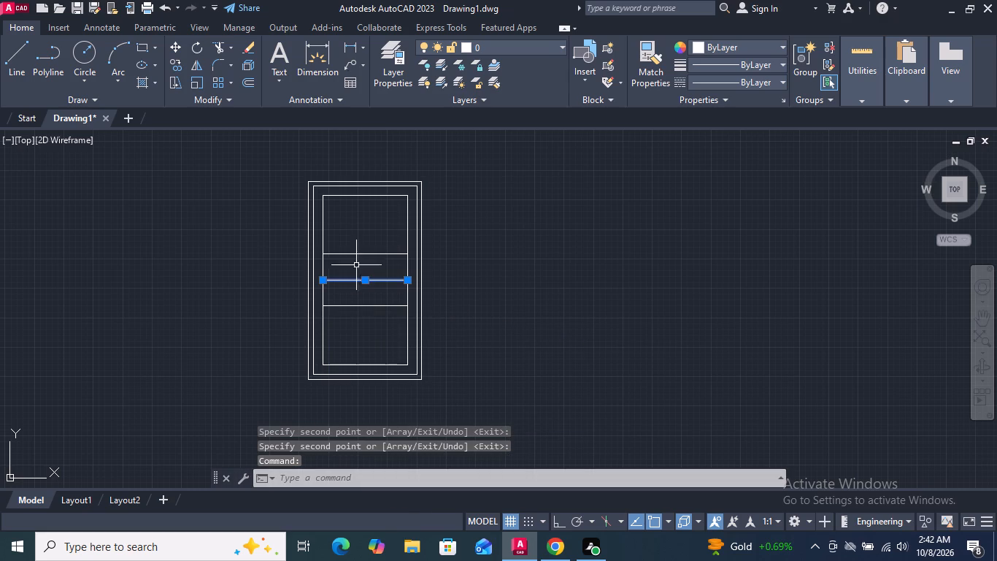
left_click(247, 53)
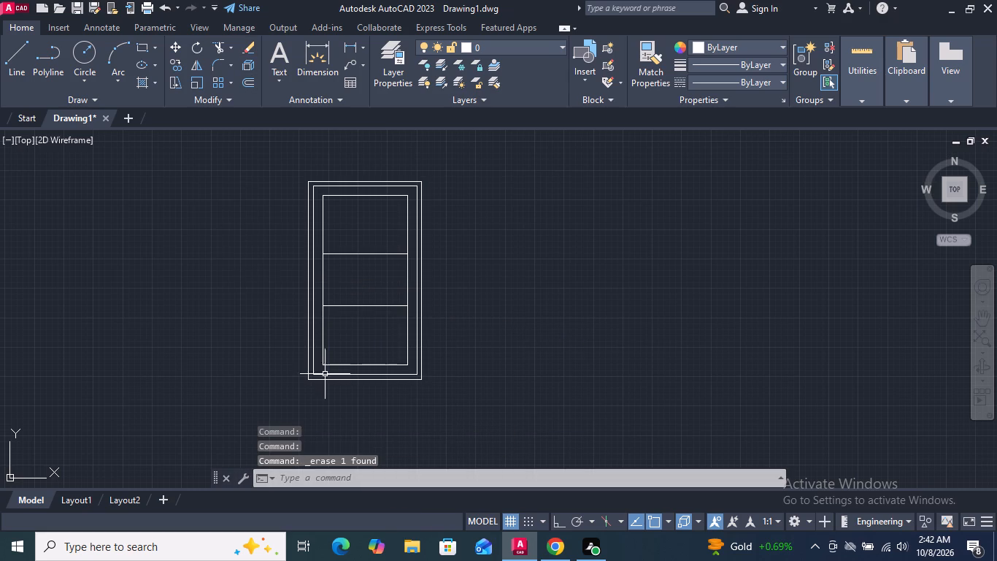
Move the upper horizontal line slightly higher along the innermost rectangle's left edge, using its left endpoint as base point.
left_click(361, 264)
left_click(350, 237)
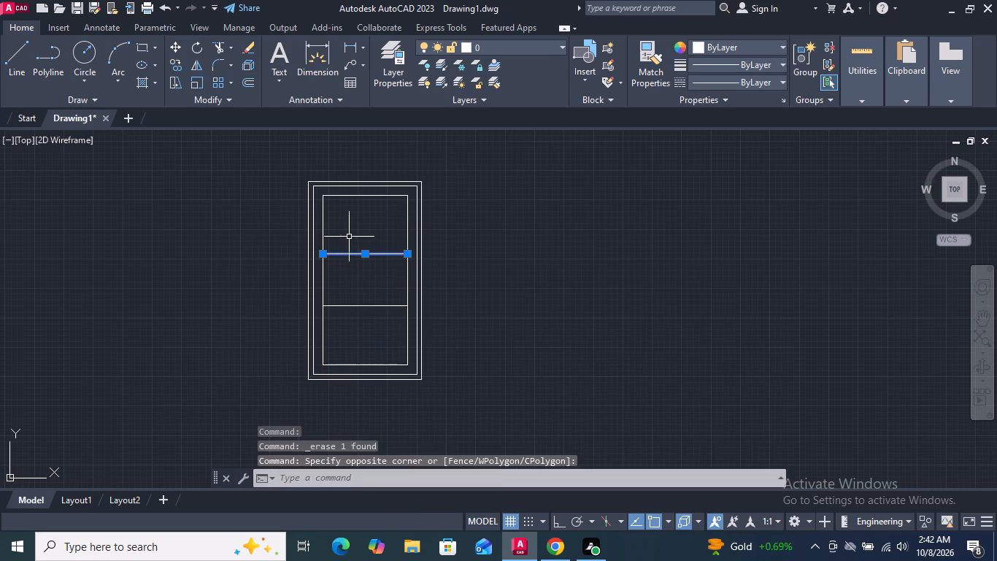
left_click(169, 45)
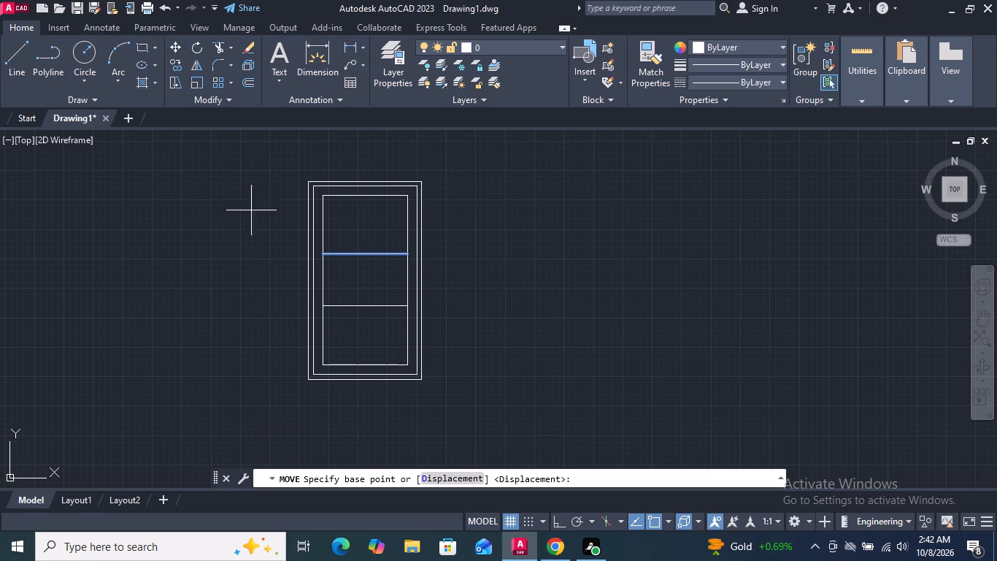
left_click(318, 254)
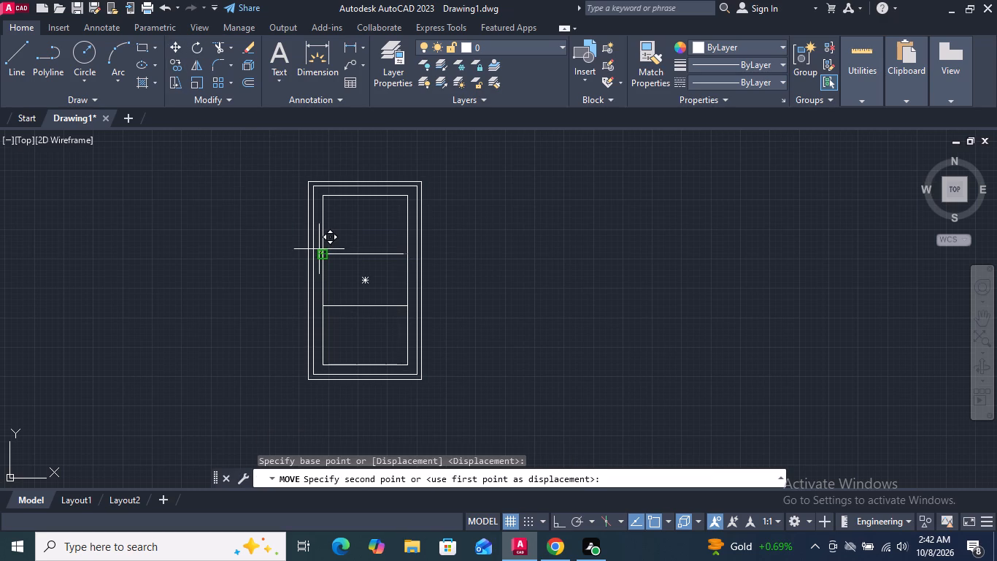
scroll(319, 248, "up", 2)
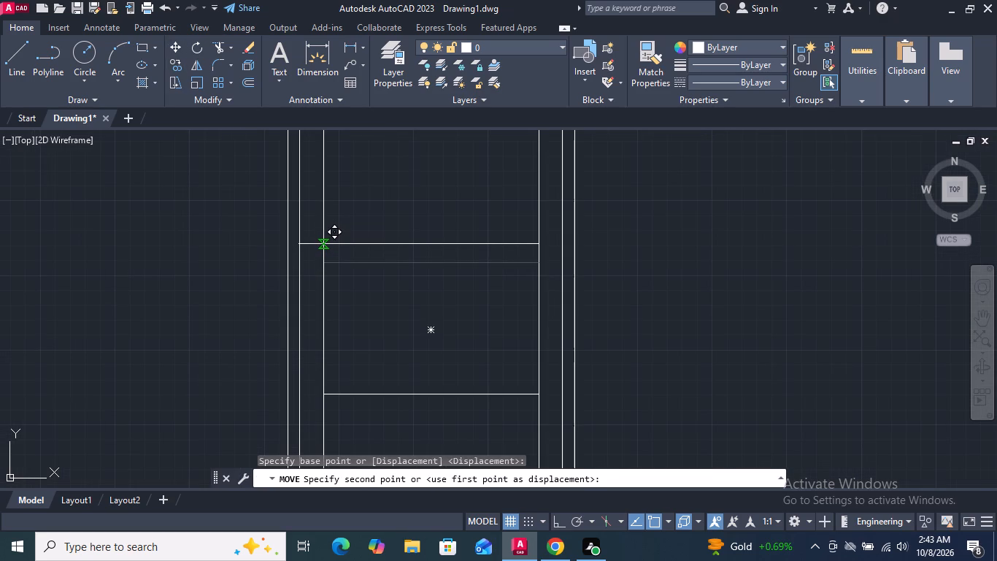
left_click(323, 246)
scroll(356, 234, "down", 2)
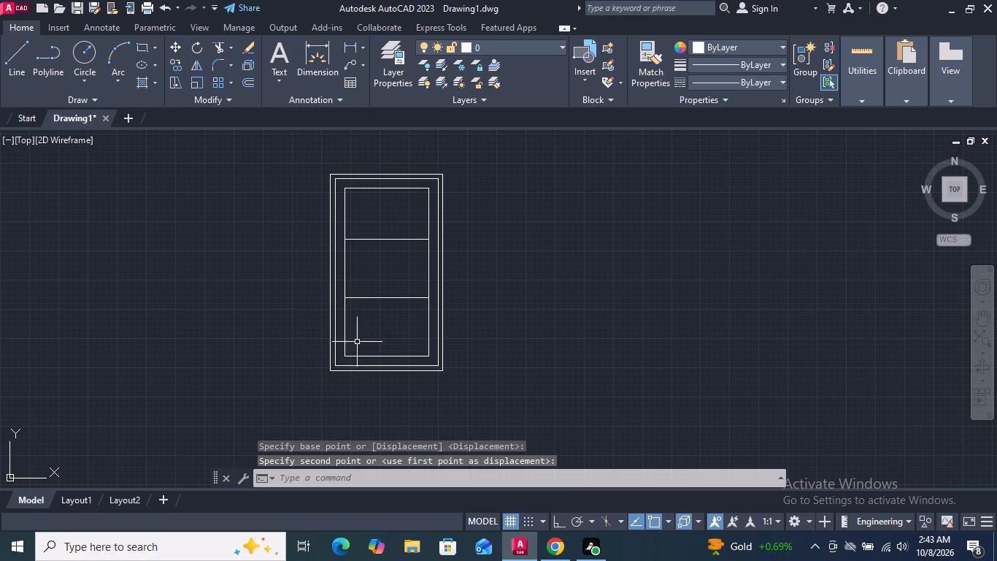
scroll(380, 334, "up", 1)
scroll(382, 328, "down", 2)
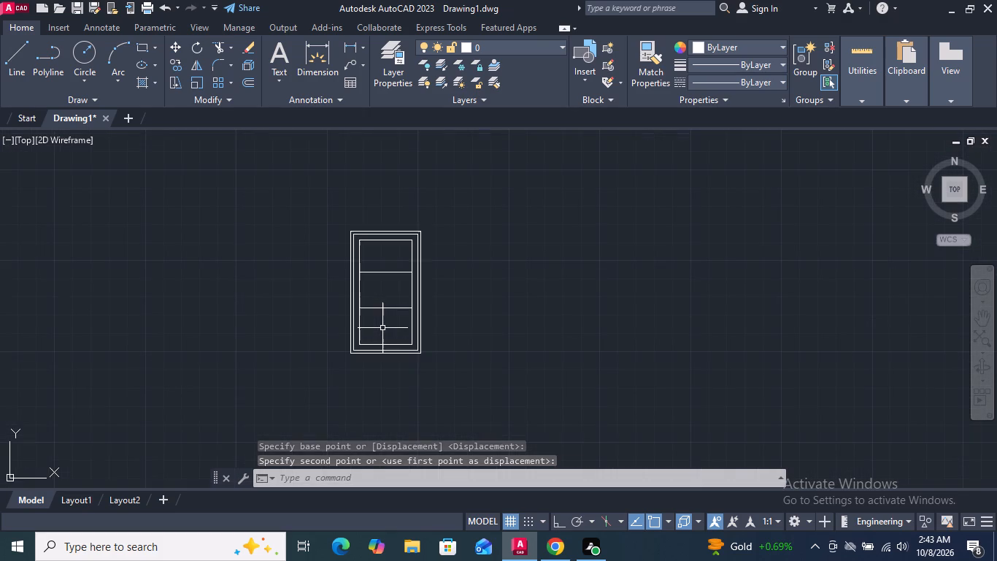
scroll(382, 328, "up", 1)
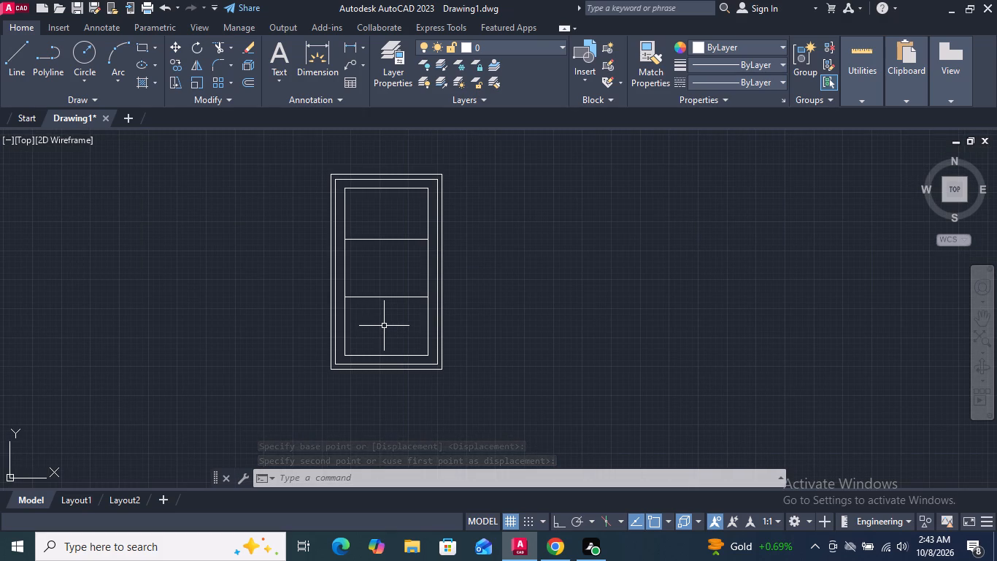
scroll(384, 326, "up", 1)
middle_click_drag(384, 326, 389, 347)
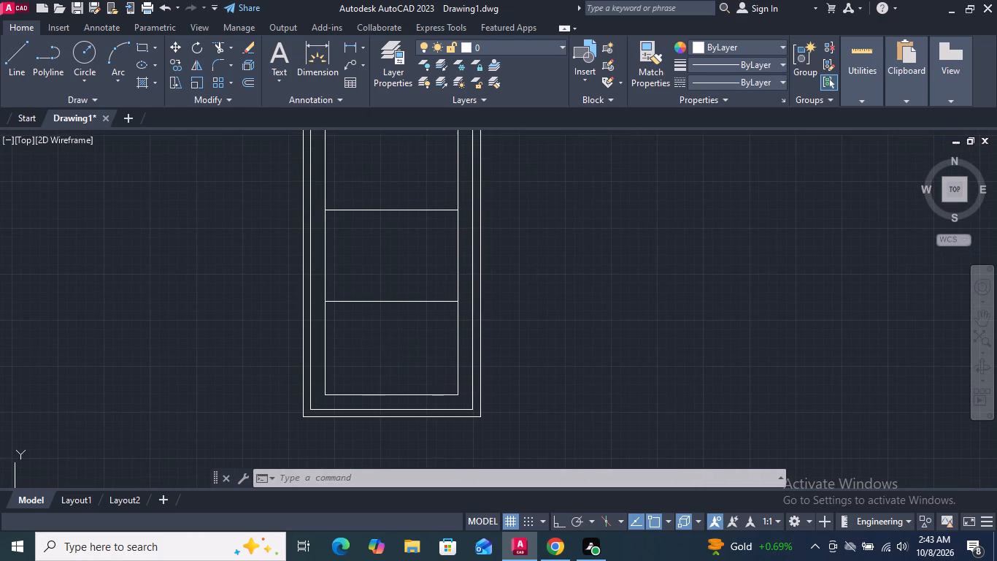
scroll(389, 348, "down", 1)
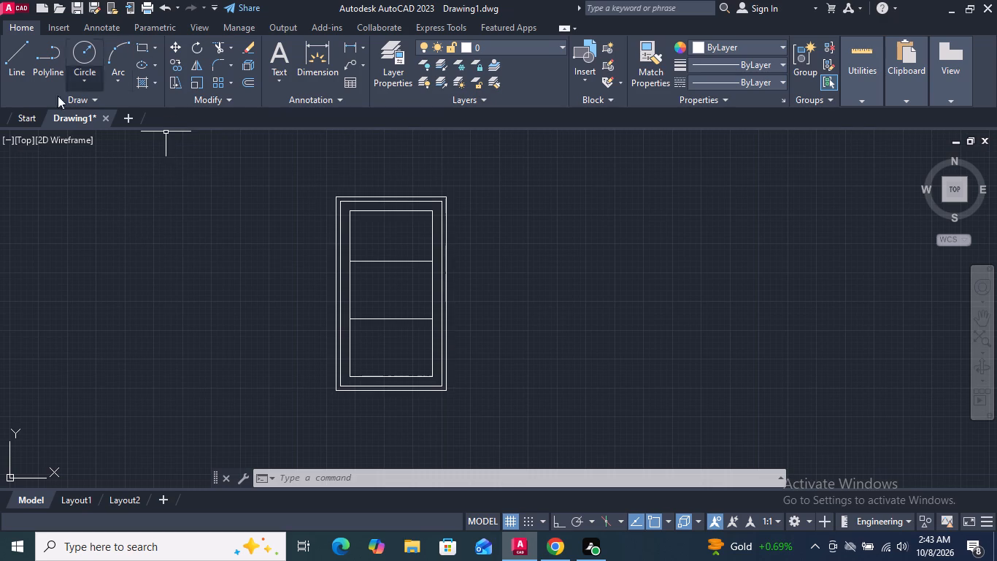
Offset the upper horizontal line by 2" both above and below itself.
left_click(248, 80)
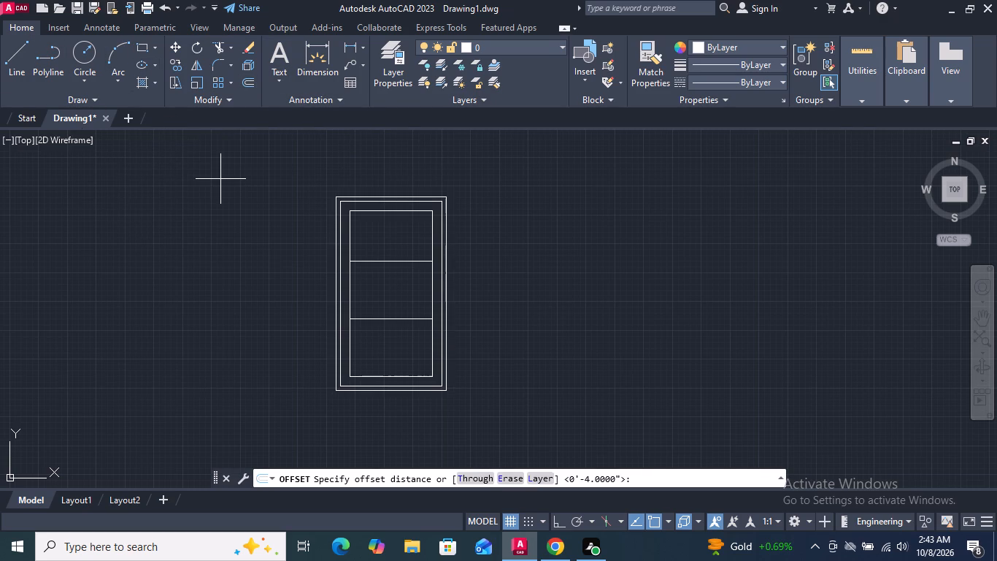
key("2")
key("shift+quotedbl")
key("Return")
left_click(393, 260)
left_click(391, 251)
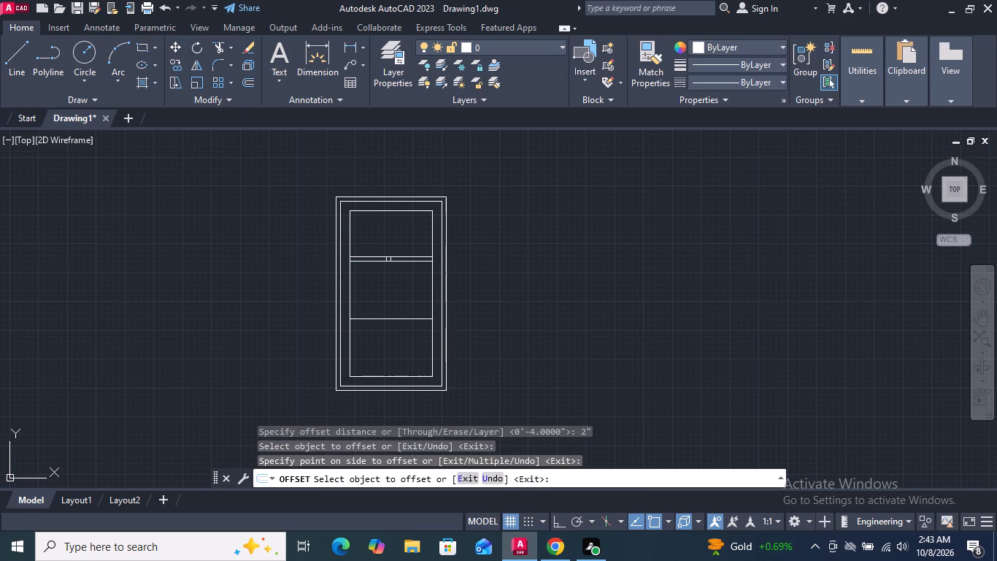
left_click(388, 262)
left_click(381, 278)
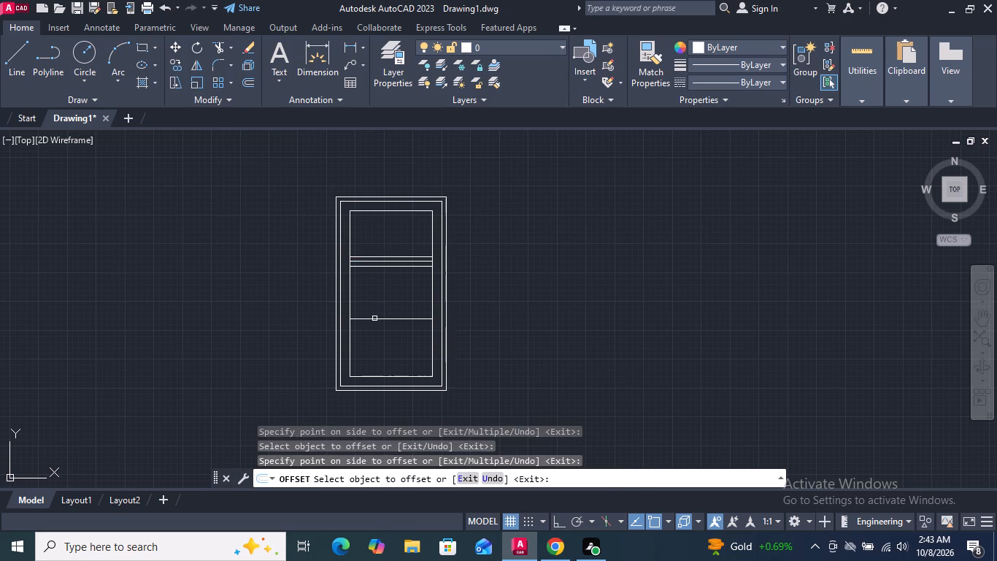
Offset the lower horizontal line by 2" both above and below itself.
left_click(372, 318)
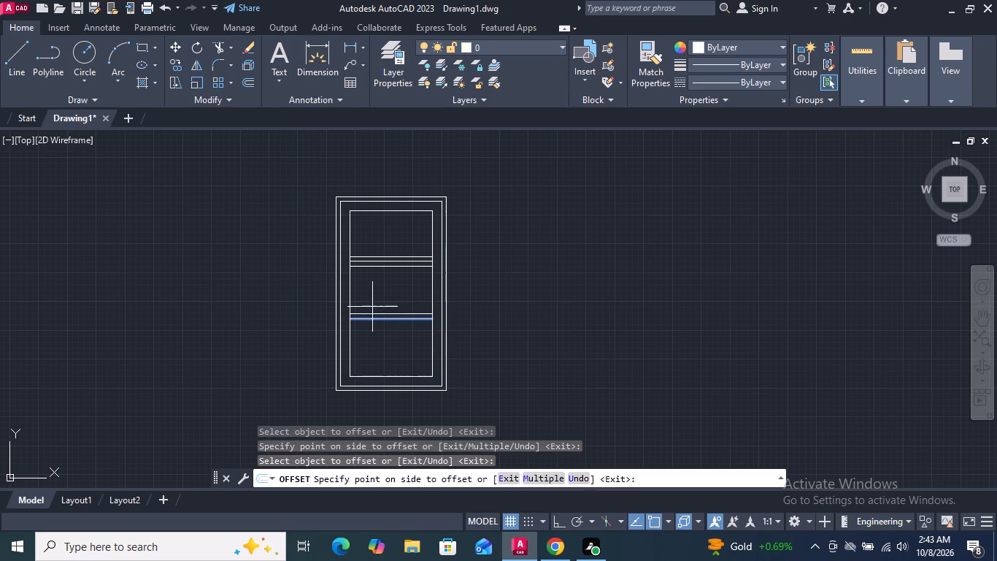
left_click(372, 307)
left_click(373, 318)
left_click(373, 343)
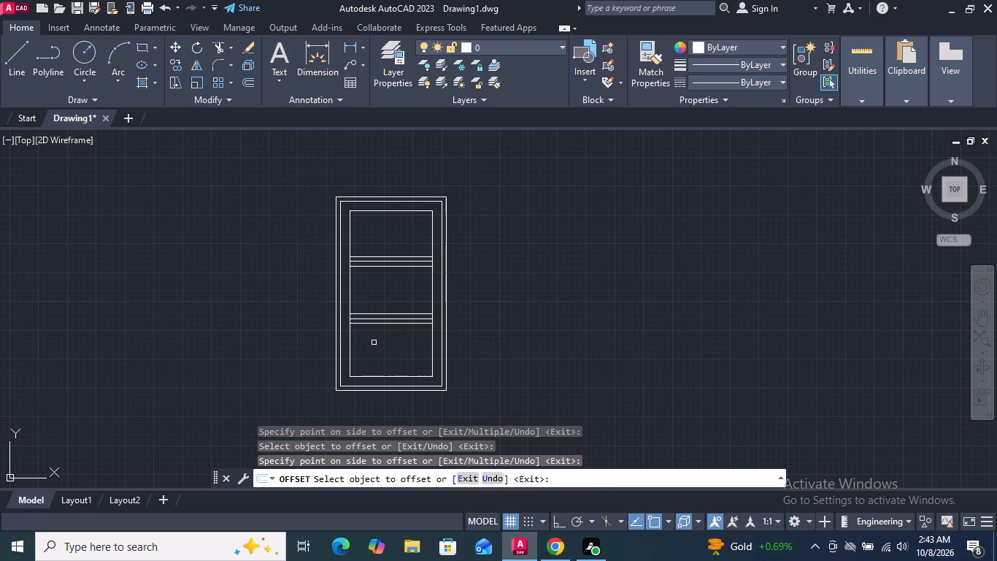
key("Return")
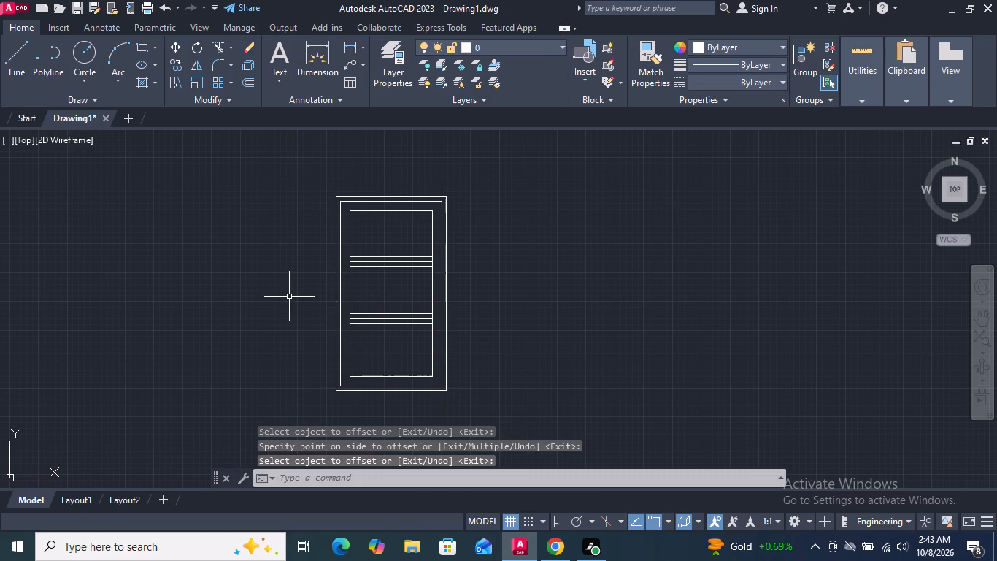
Erase the middle line of each of the two horizontal rails.
scroll(299, 301, "up", 1)
scroll(420, 309, "up", 1)
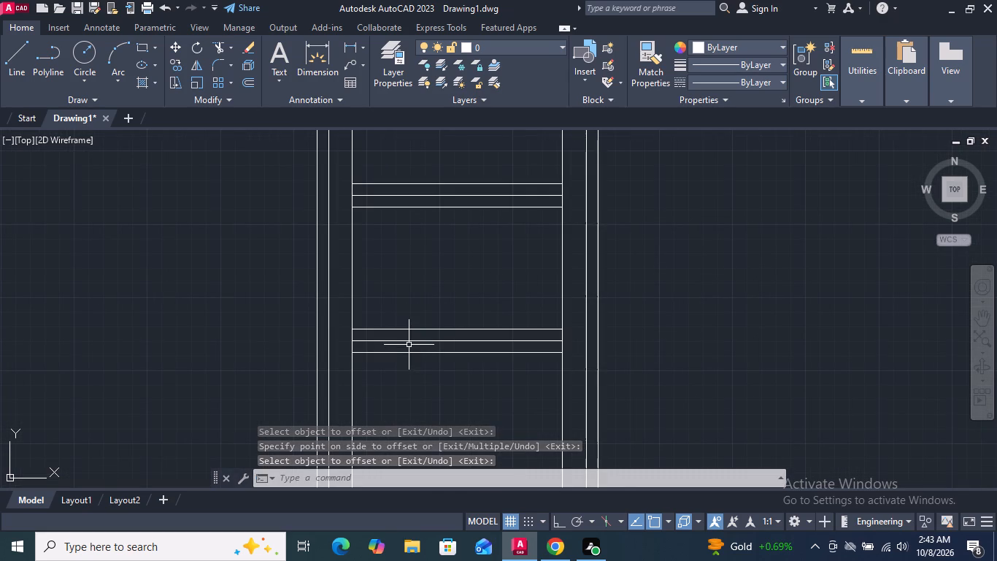
left_click(406, 342)
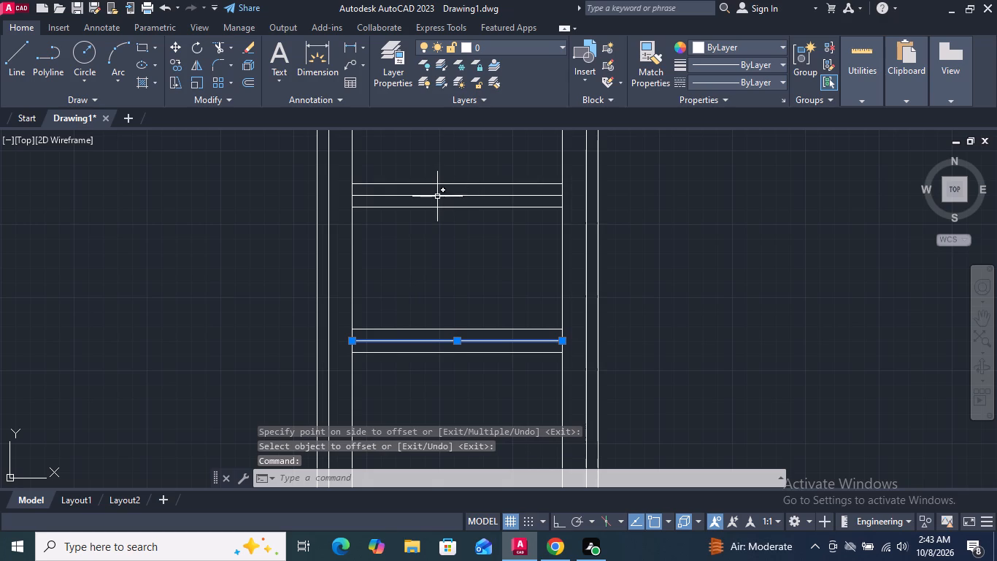
left_click(437, 196)
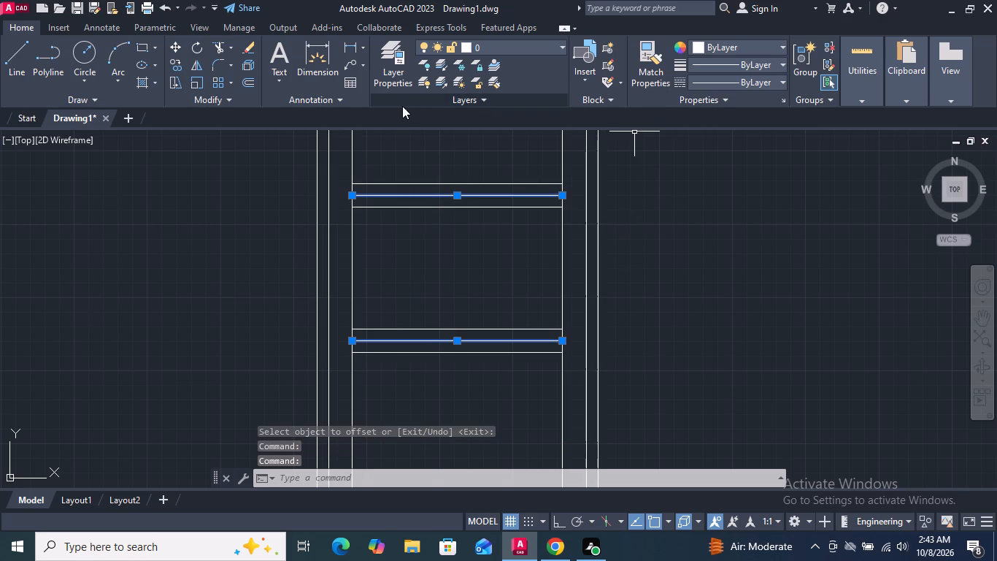
left_click(250, 45)
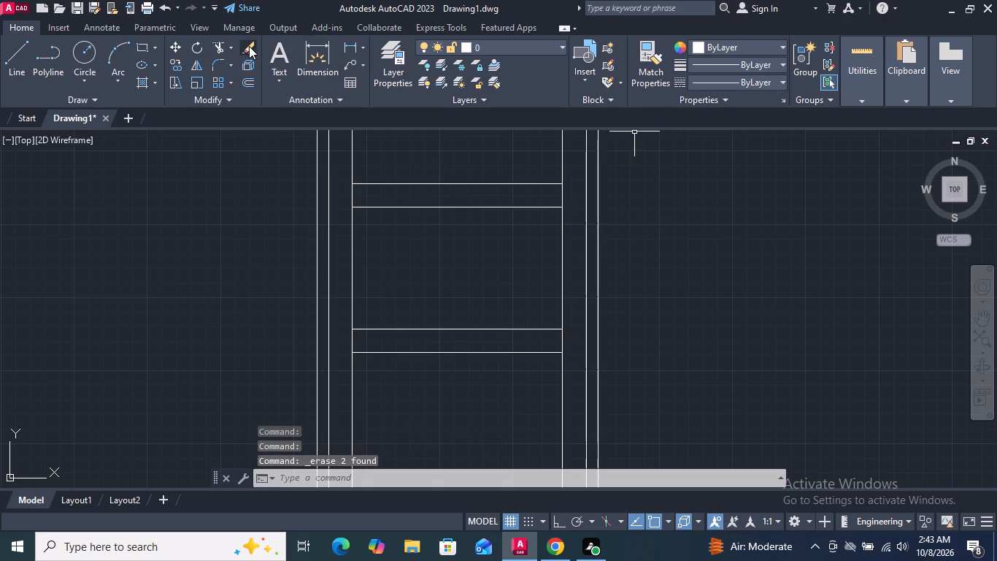
Trim the innermost rectangle's vertical edges between the two lines of each rail, leaving three separate panel outlines.
scroll(266, 249, "down", 2)
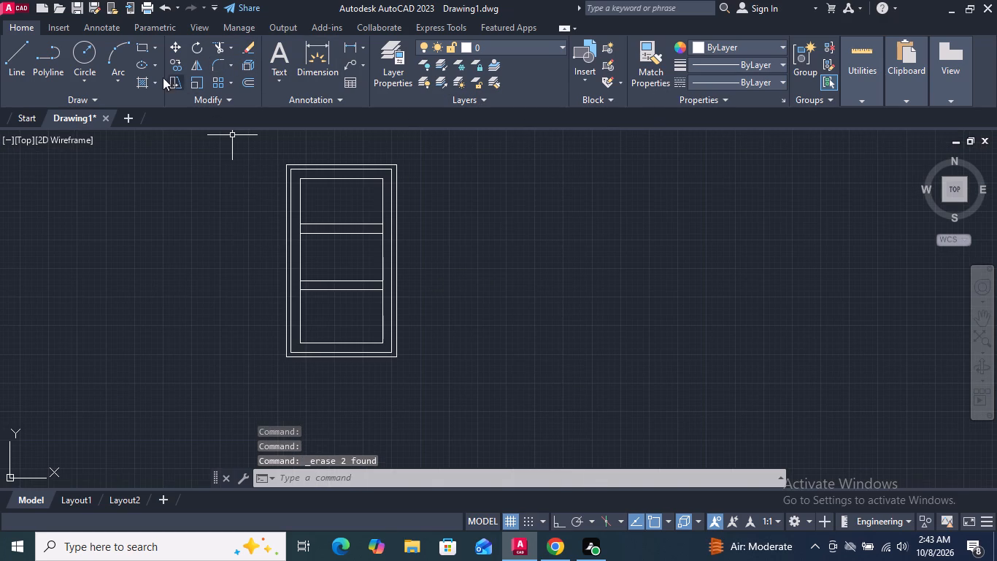
left_click(216, 42)
scroll(297, 229, "up", 3)
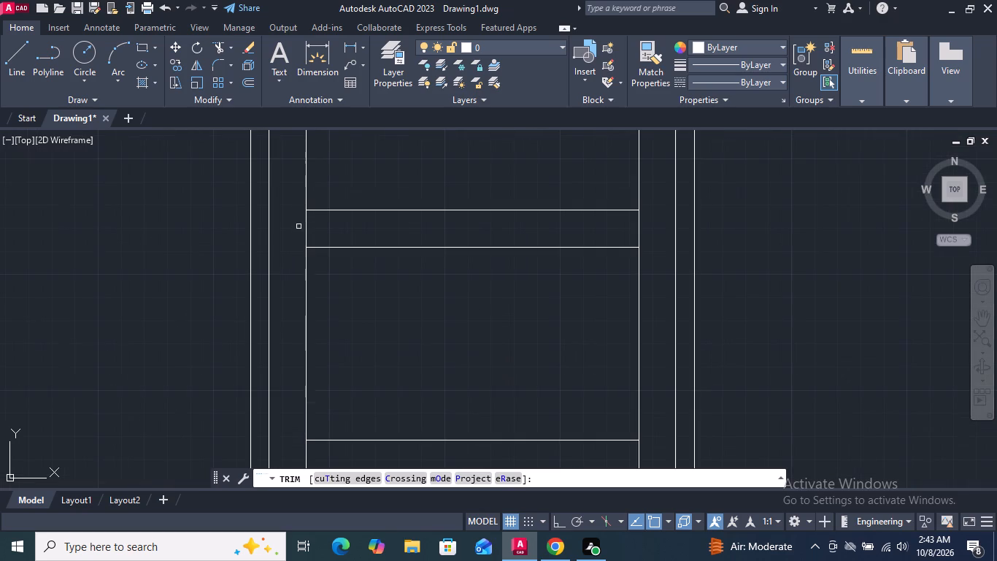
left_click(306, 223)
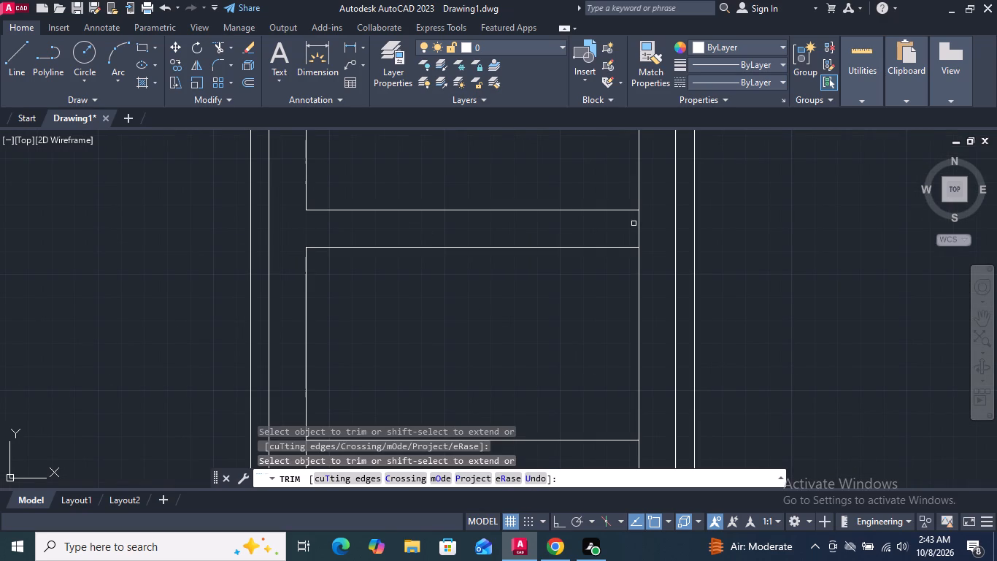
left_click(637, 224)
scroll(501, 229, "down", 2)
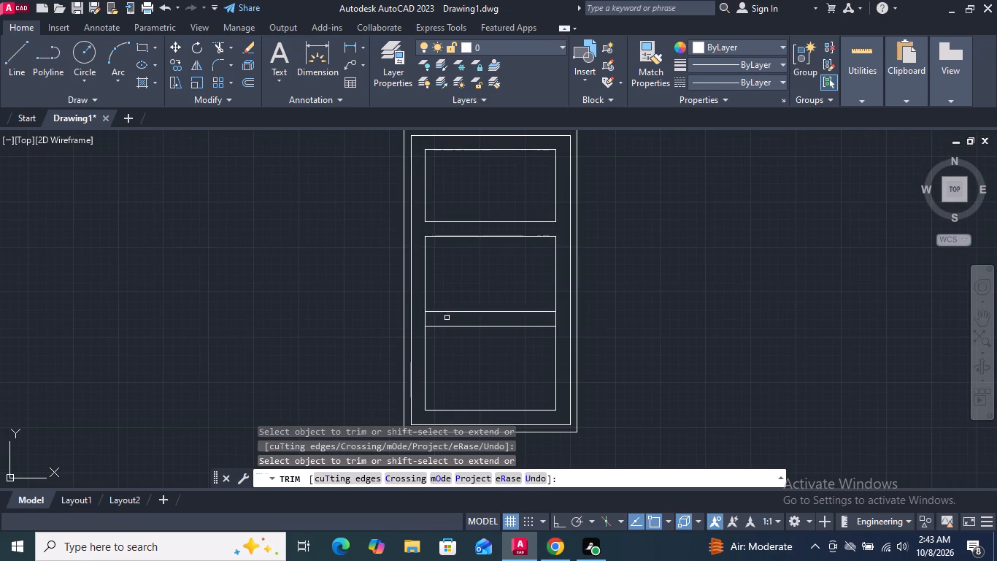
scroll(443, 321, "up", 3)
left_click(366, 318)
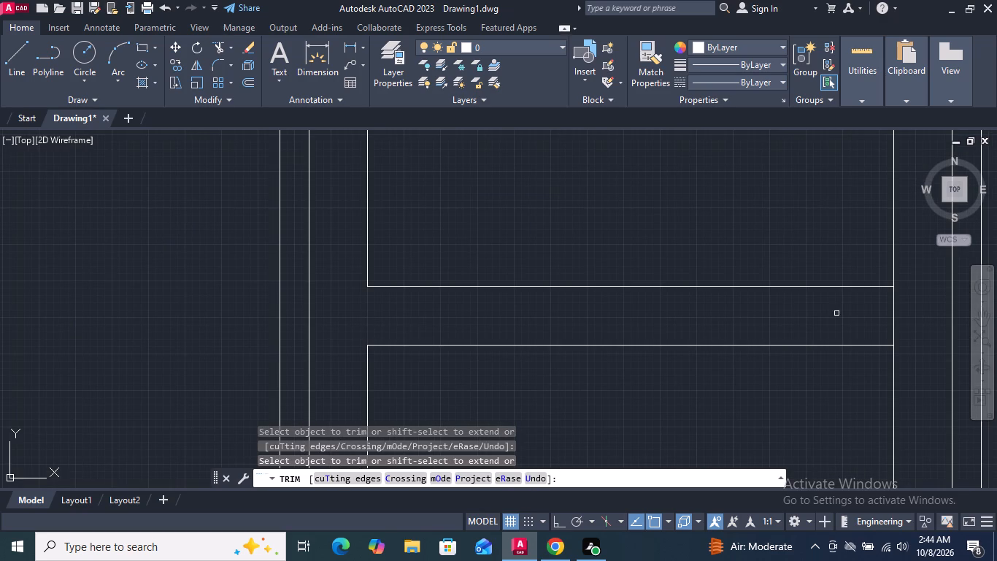
left_click(893, 311)
scroll(218, 300, "down", 3)
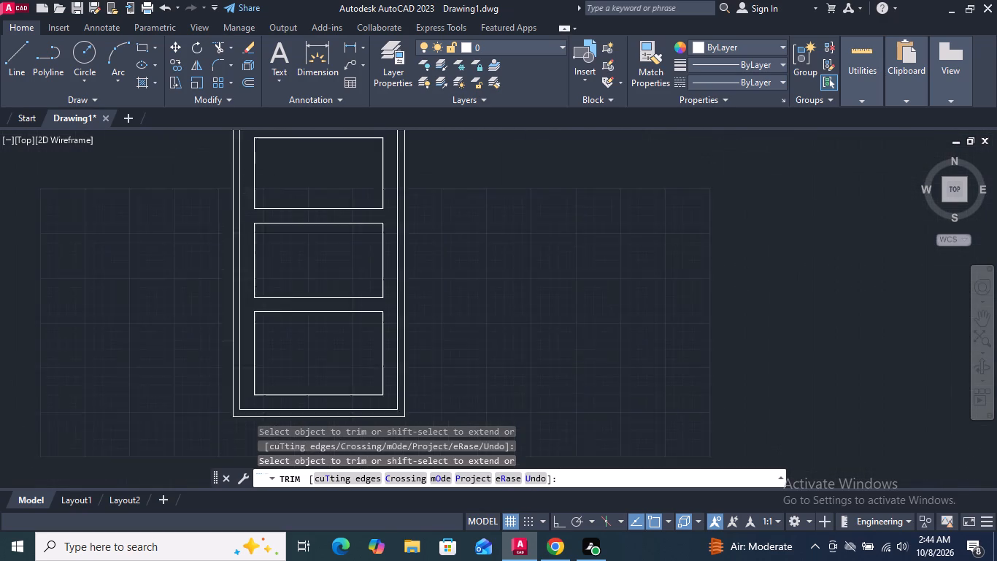
key("Return")
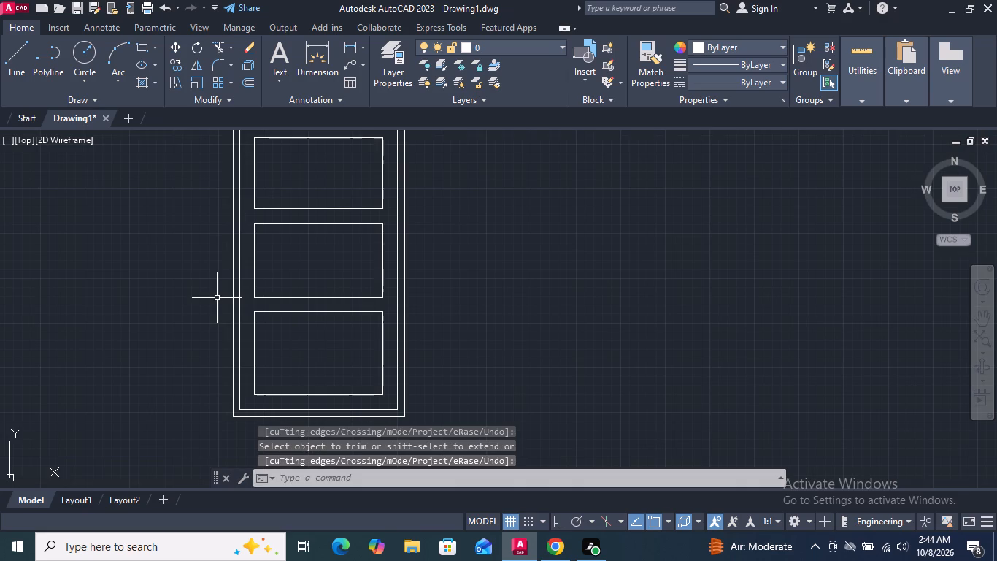
Join the top panel's bottom line with its other three sides into one closed polyline.
scroll(216, 298, "down", 1)
scroll(269, 207, "up", 2)
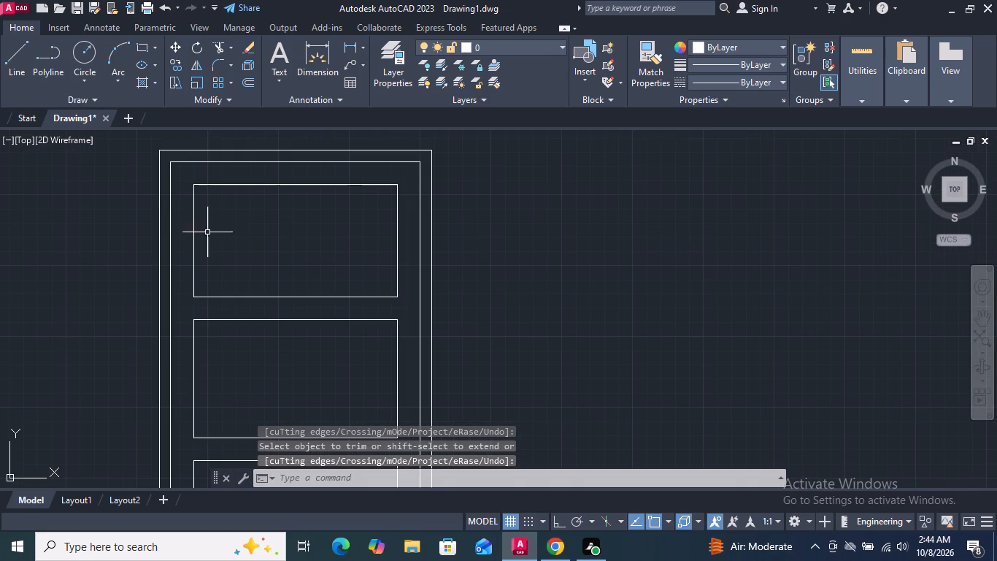
left_click(193, 220)
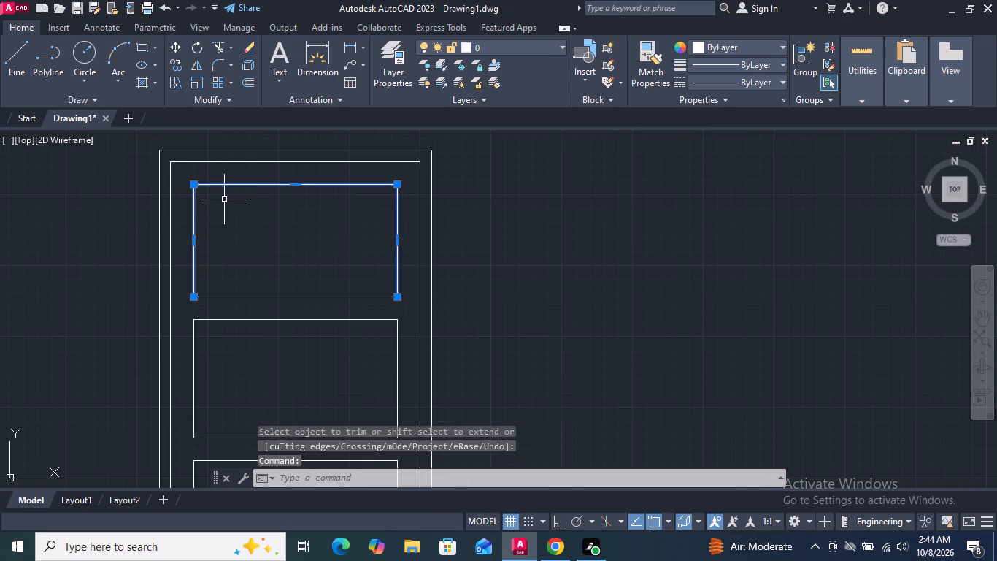
left_click(255, 297)
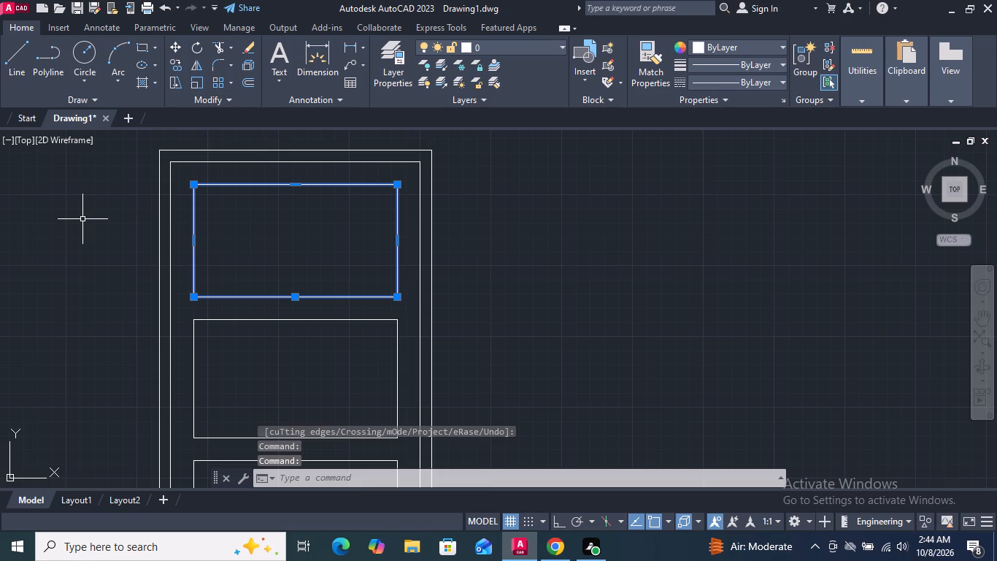
key("j")
key("Return")
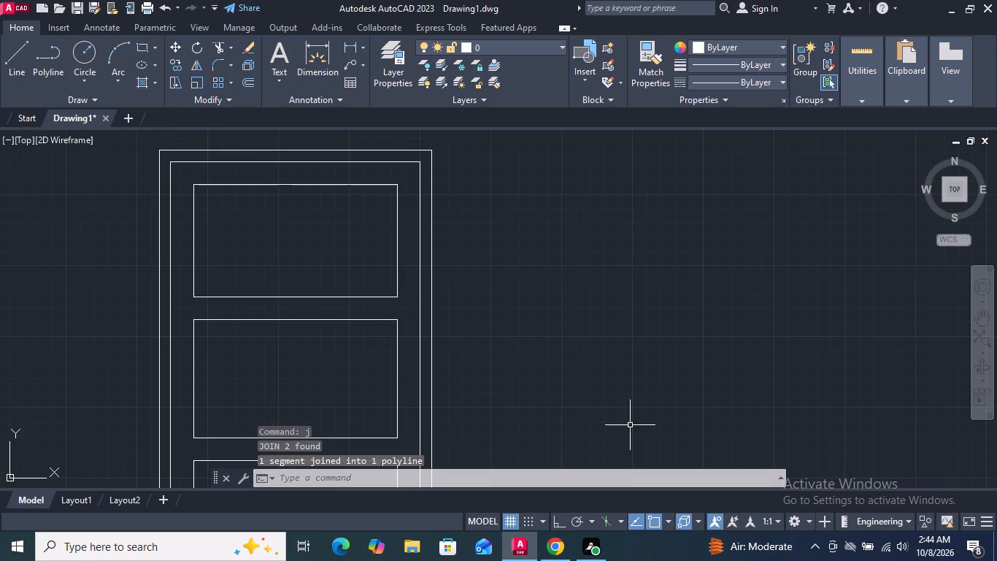
Join the four sides of the middle panel into one closed polyline.
middle_click_drag(522, 381, 533, 237)
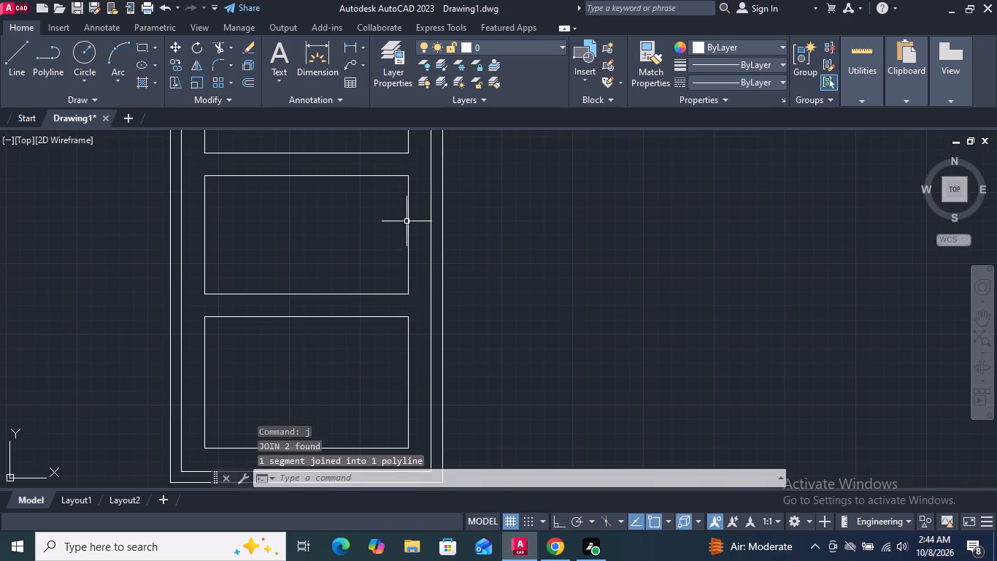
left_click(407, 220)
left_click(350, 178)
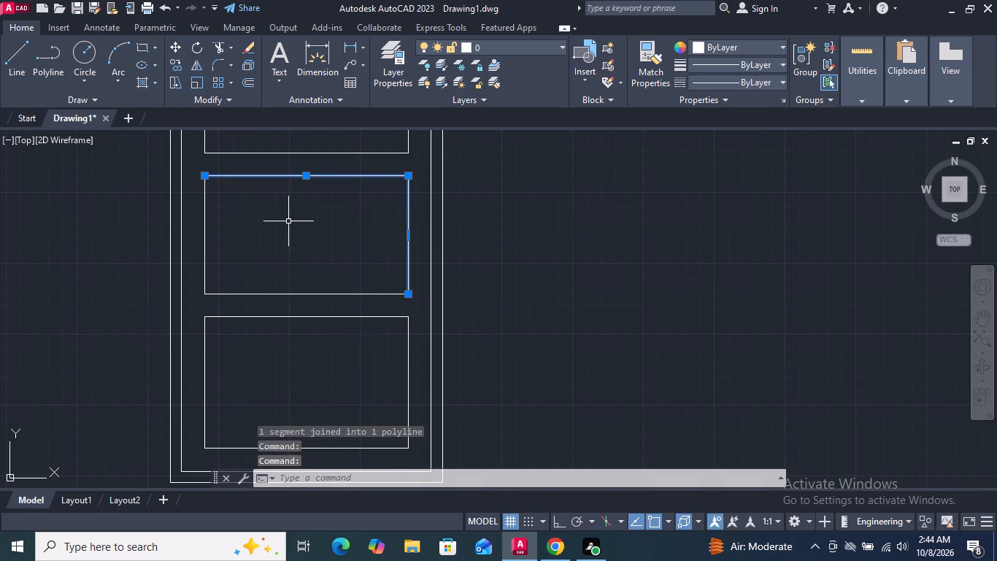
left_click(204, 236)
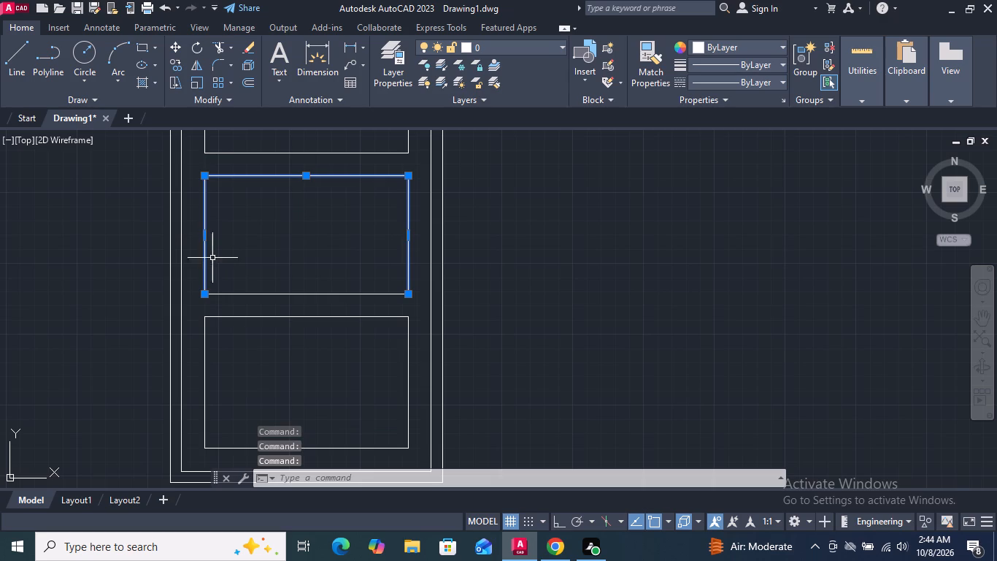
left_click(235, 294)
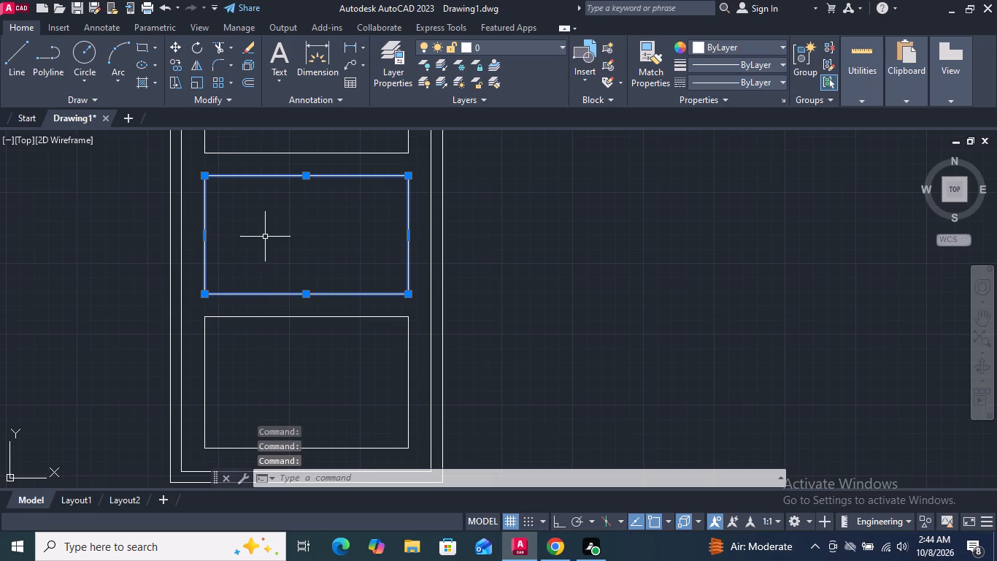
key("j")
key("Return")
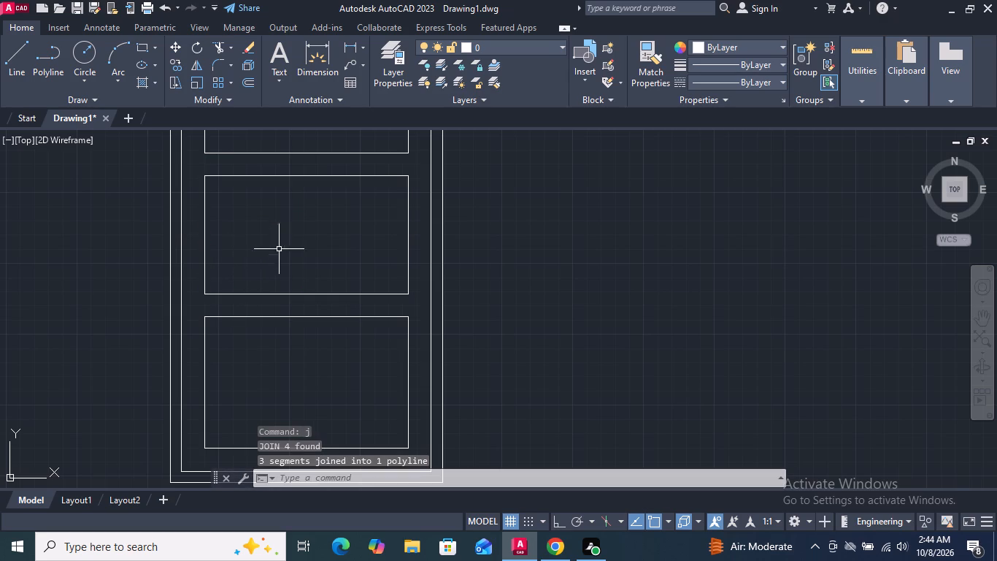
Join the bottom panel's top line with its other three sides into one closed polyline.
middle_click_drag(280, 357, 288, 243)
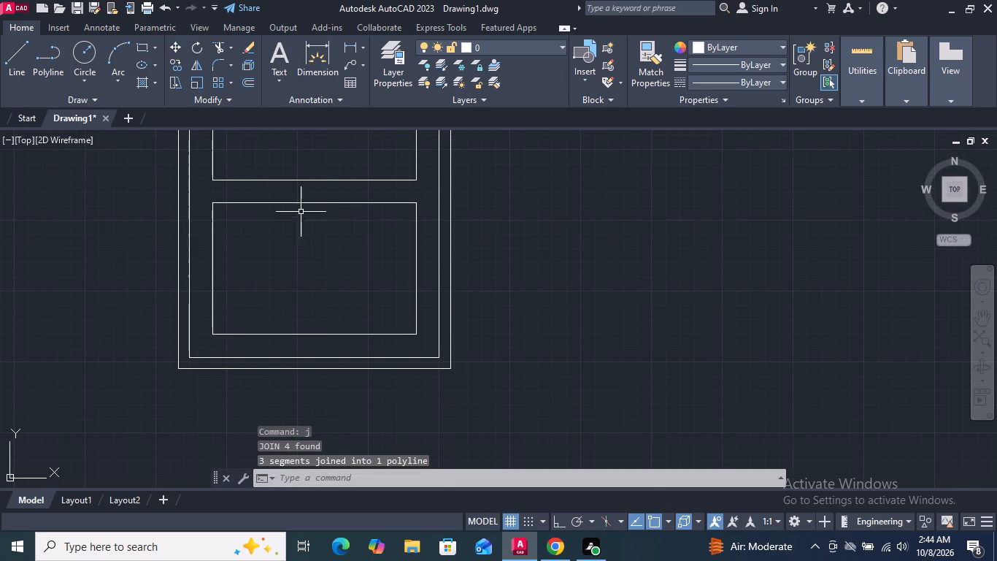
left_click(300, 202)
left_click(415, 245)
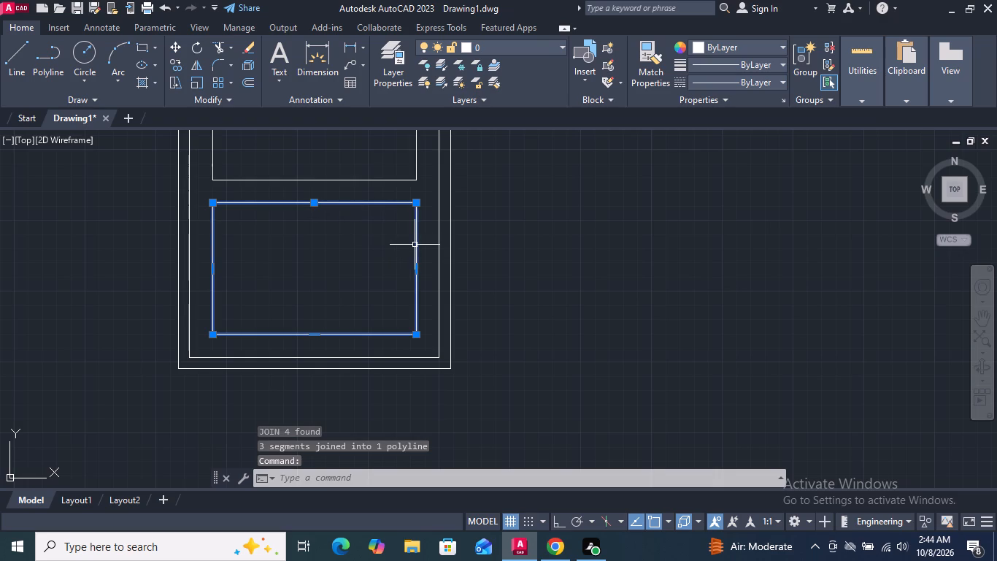
key("j")
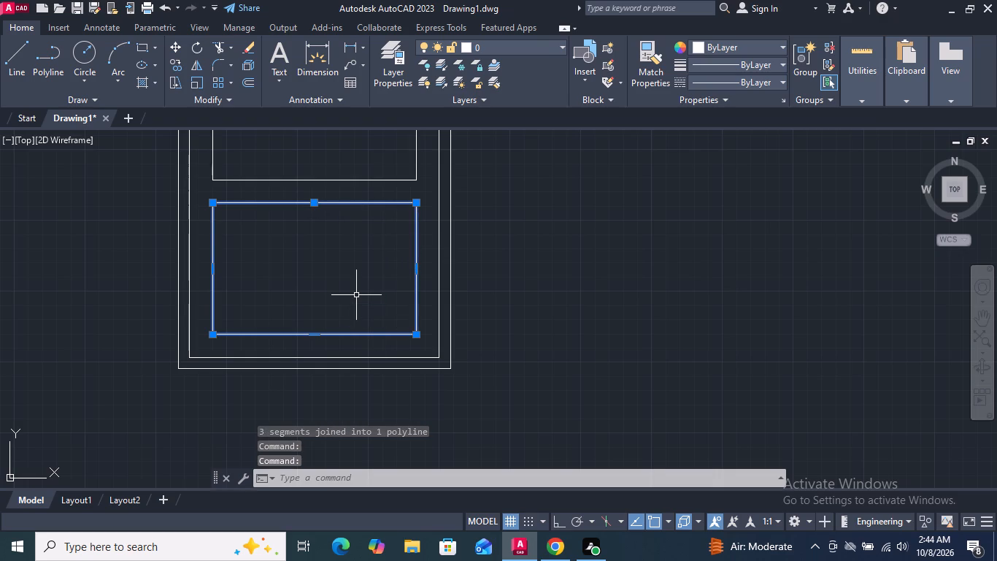
key("Return")
Offset the top, middle and bottom panel outlines 2" inward.
scroll(466, 356, "down", 2)
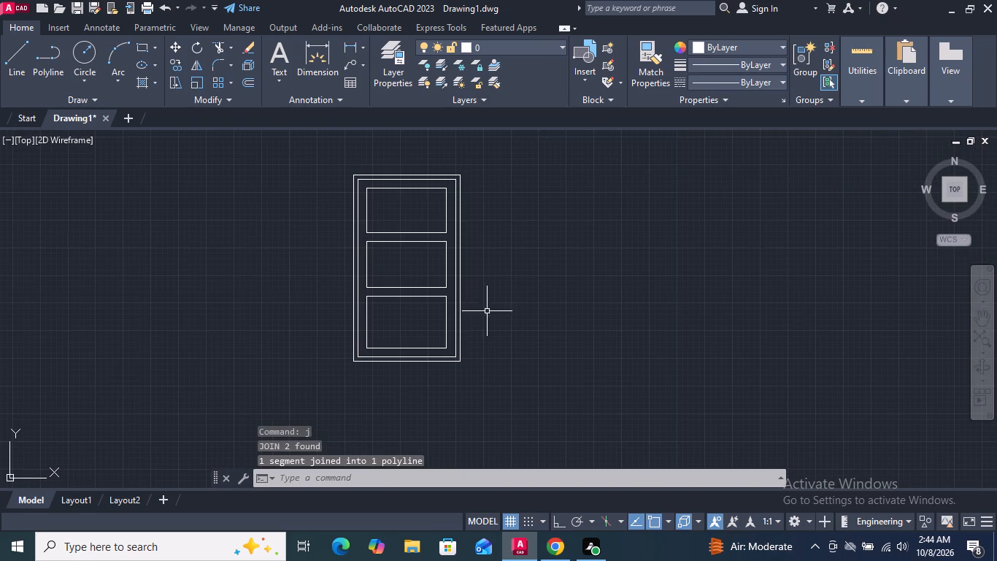
middle_click_drag(484, 314, 472, 328)
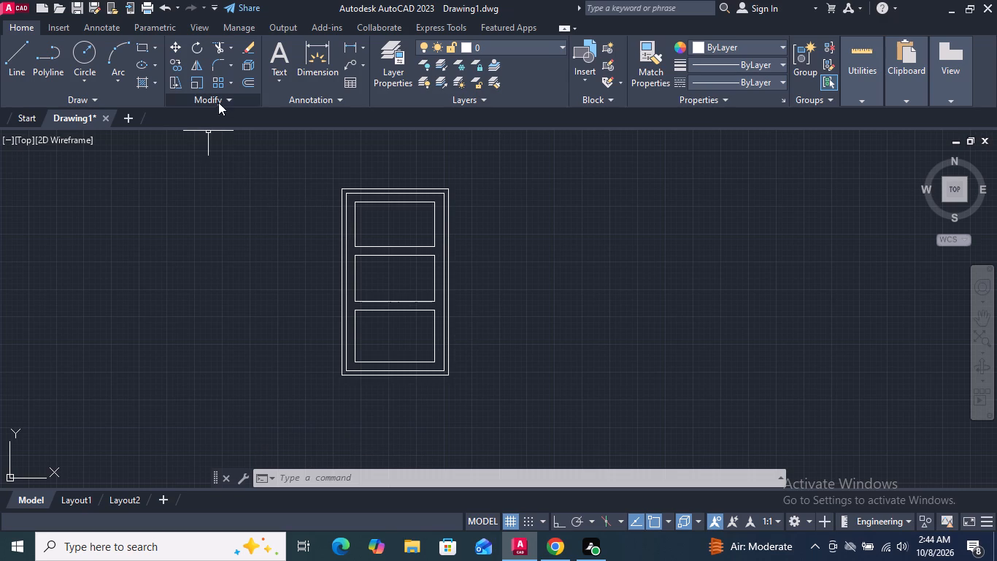
left_click(247, 83)
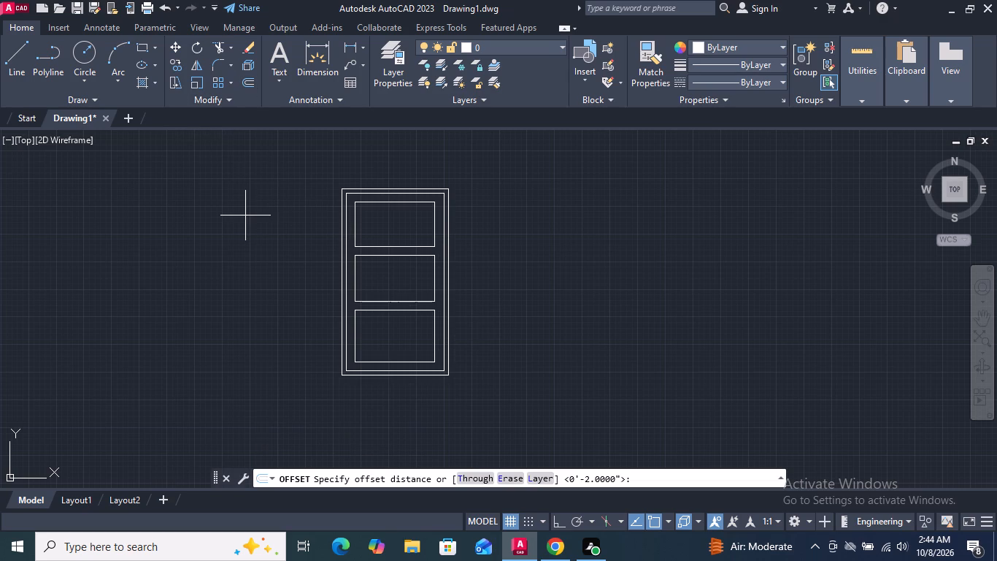
key("Return")
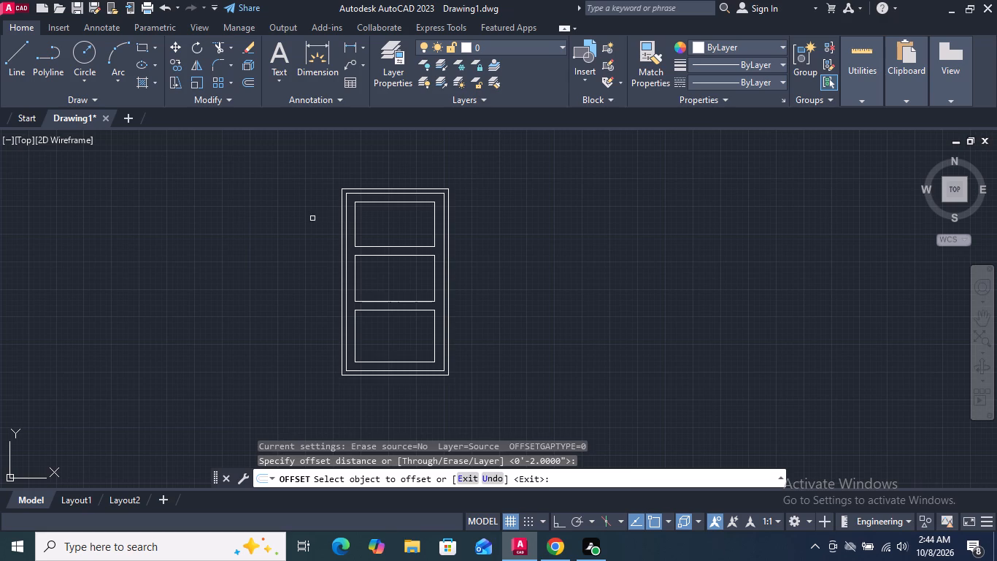
scroll(398, 227, "up", 3)
left_click(215, 232)
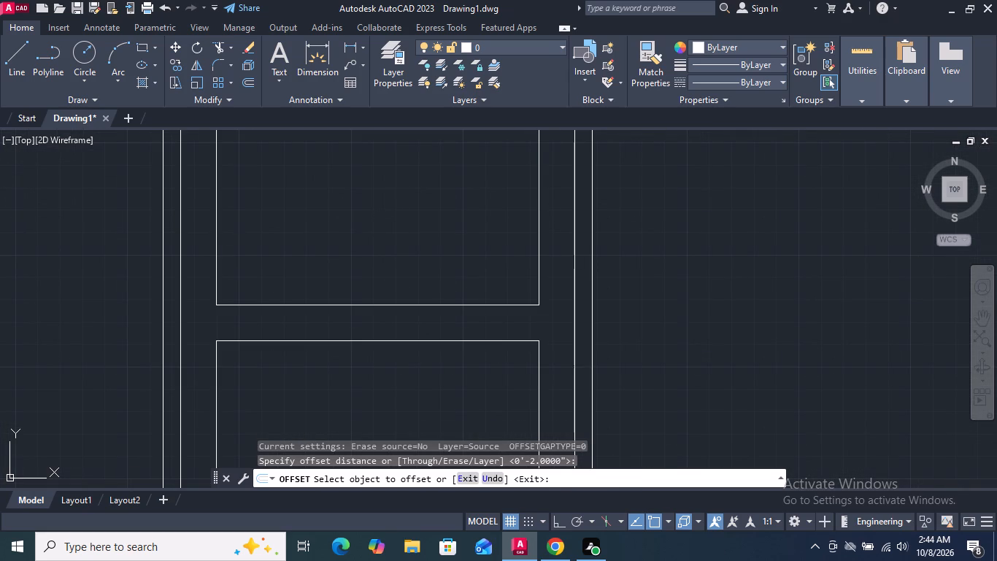
left_click(266, 238)
scroll(279, 252, "down", 2)
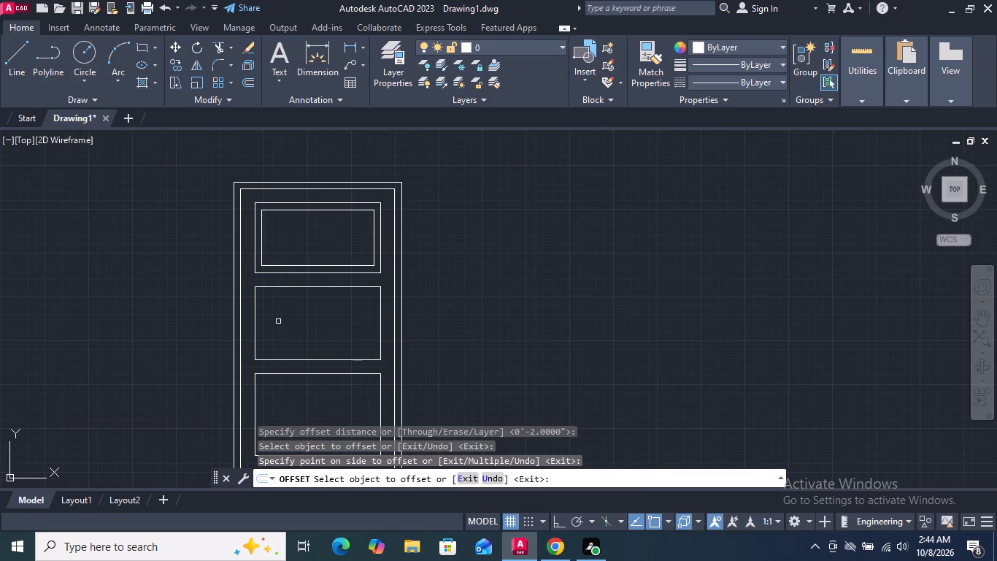
middle_click_drag(278, 321, 301, 231)
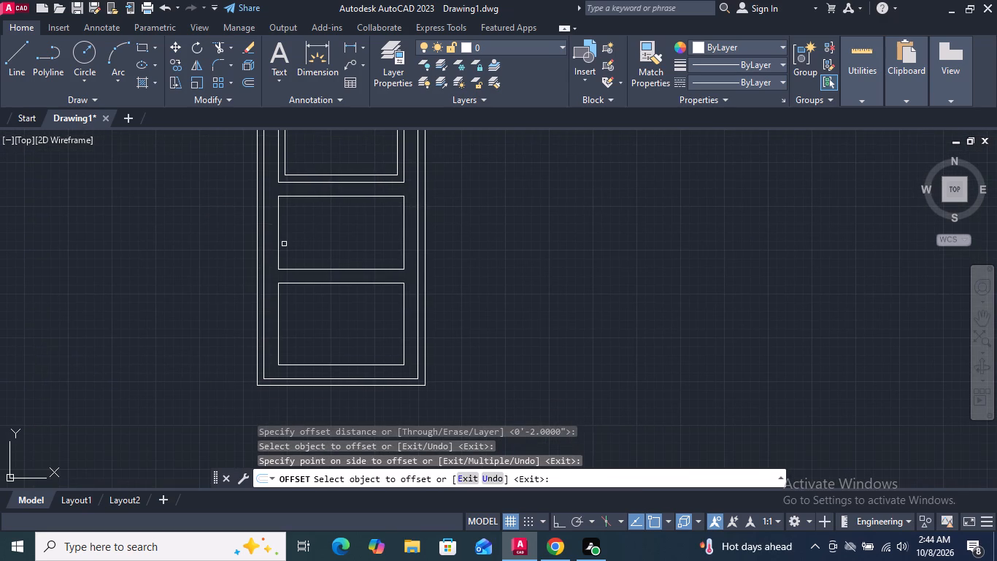
left_click(279, 241)
left_click(294, 248)
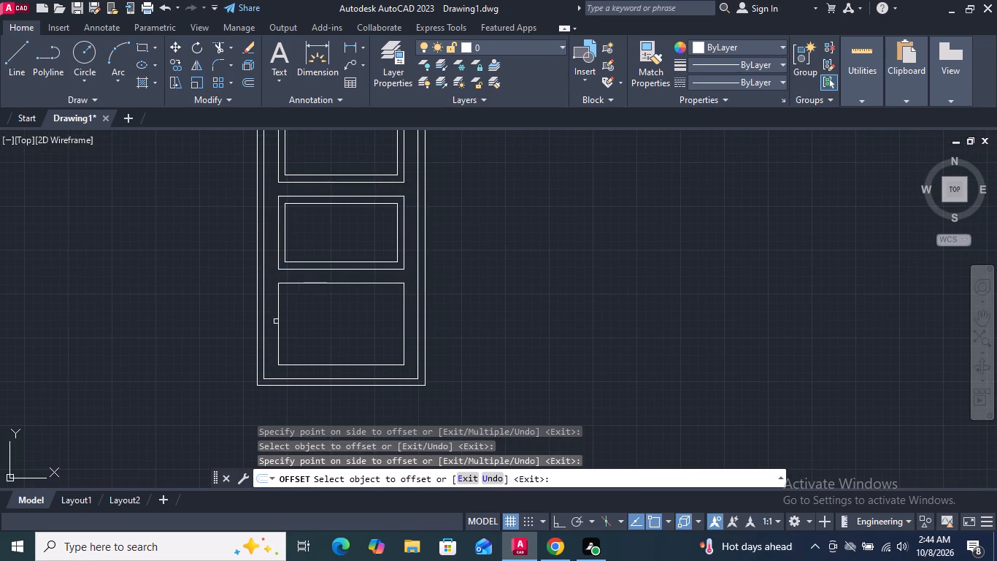
left_click(280, 316)
left_click(305, 309)
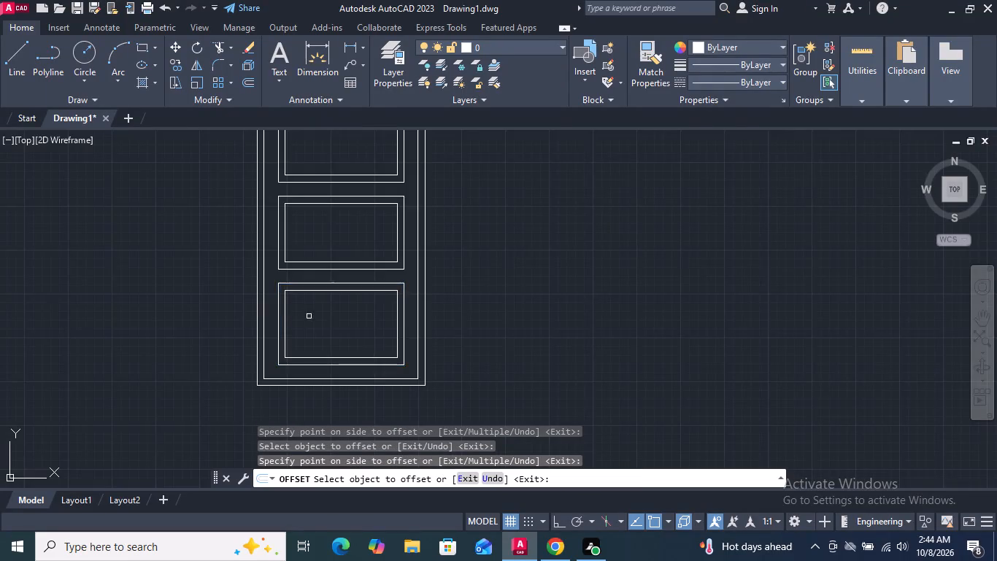
Offset the inner outlines of the middle and bottom panels 1" inward.
scroll(311, 332, "down", 2)
scroll(326, 305, "up", 2)
middle_click_drag(323, 295, 323, 302)
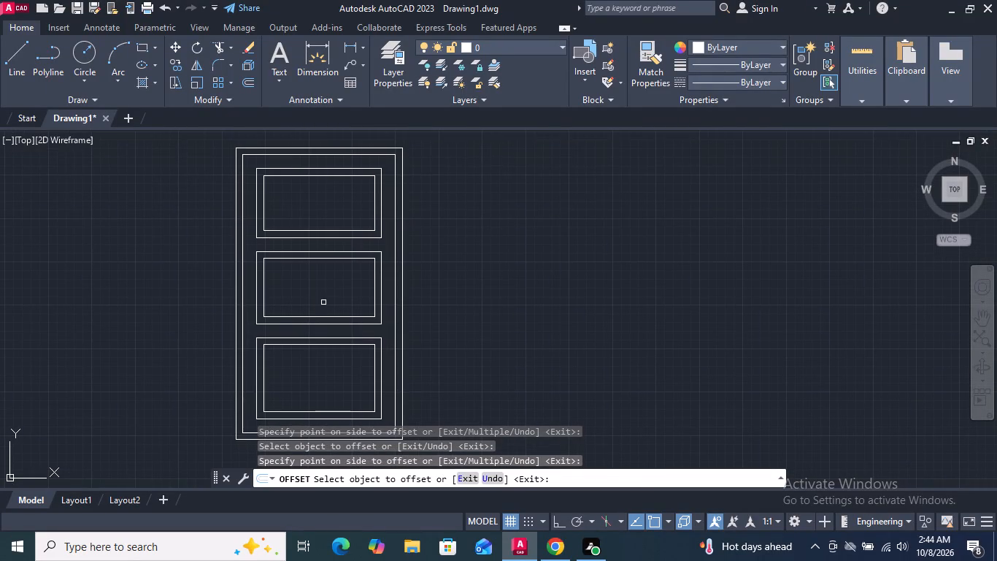
key("Return")
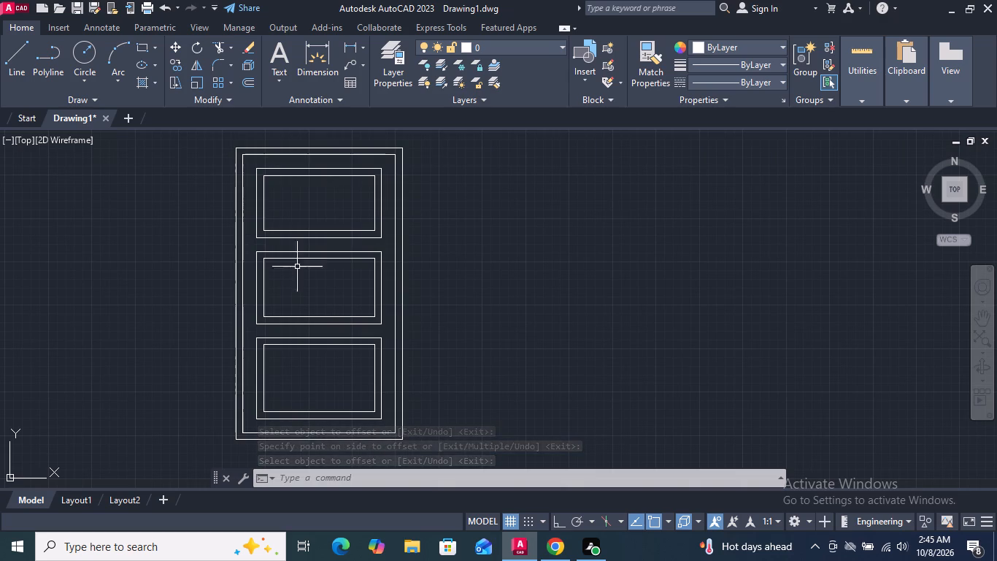
left_click(249, 78)
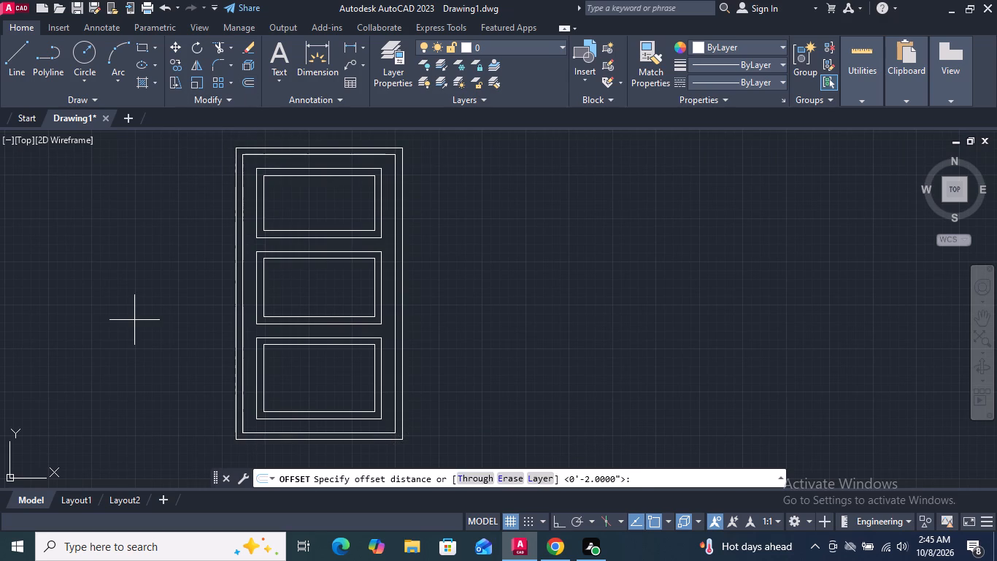
key("1")
key("shift+quotedbl")
key("Return")
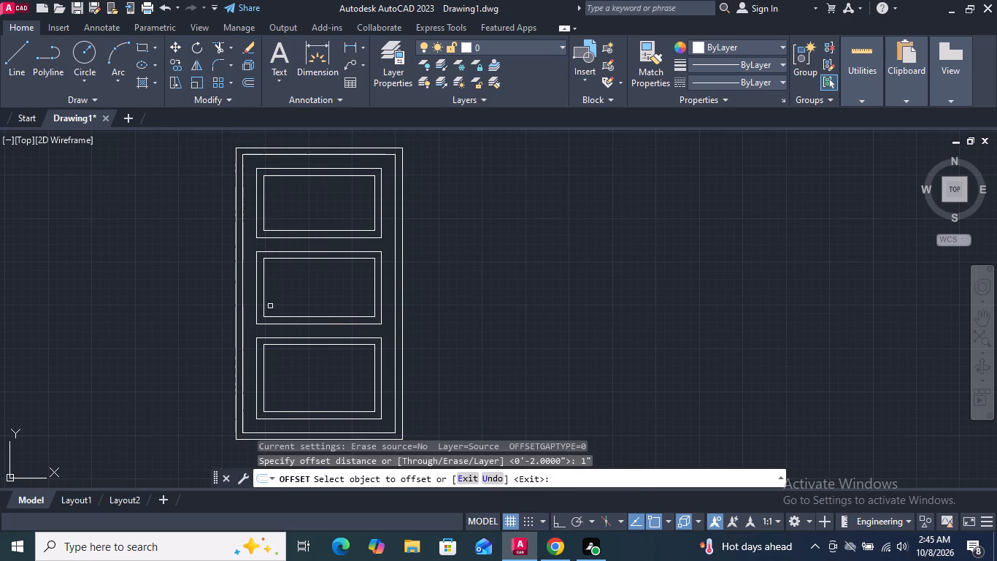
left_click(263, 288)
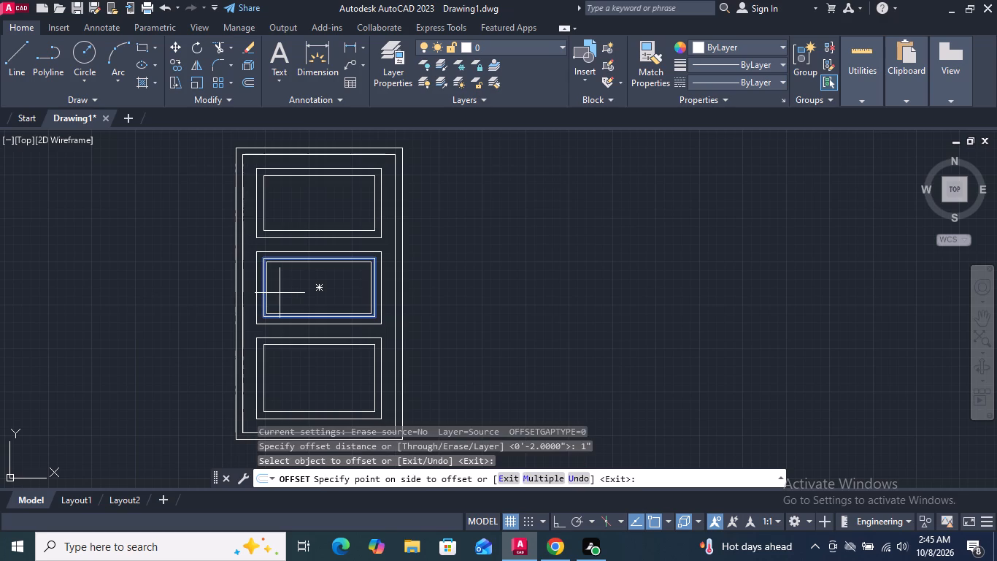
left_click(280, 293)
left_click(263, 371)
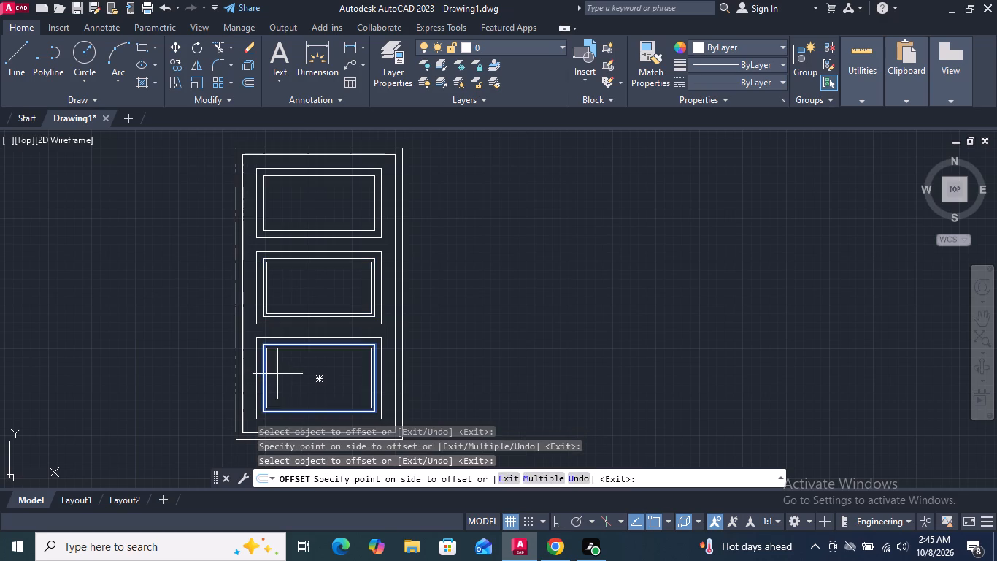
left_click(277, 374)
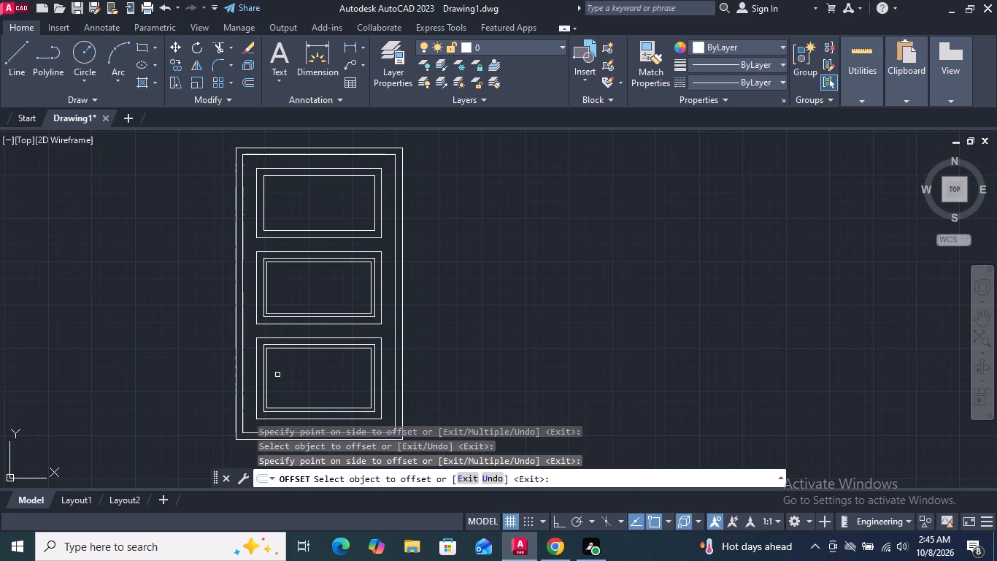
key("Return")
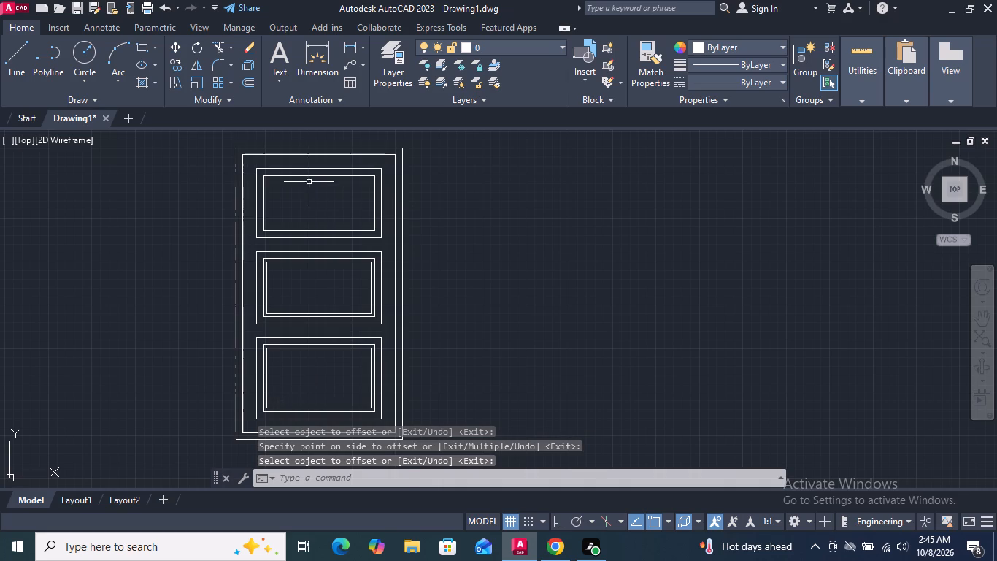
Draw a vertical line through the centre of the top panel's inner rectangle, from its bottom edge's midpoint to its top edge.
scroll(308, 181, "up", 2)
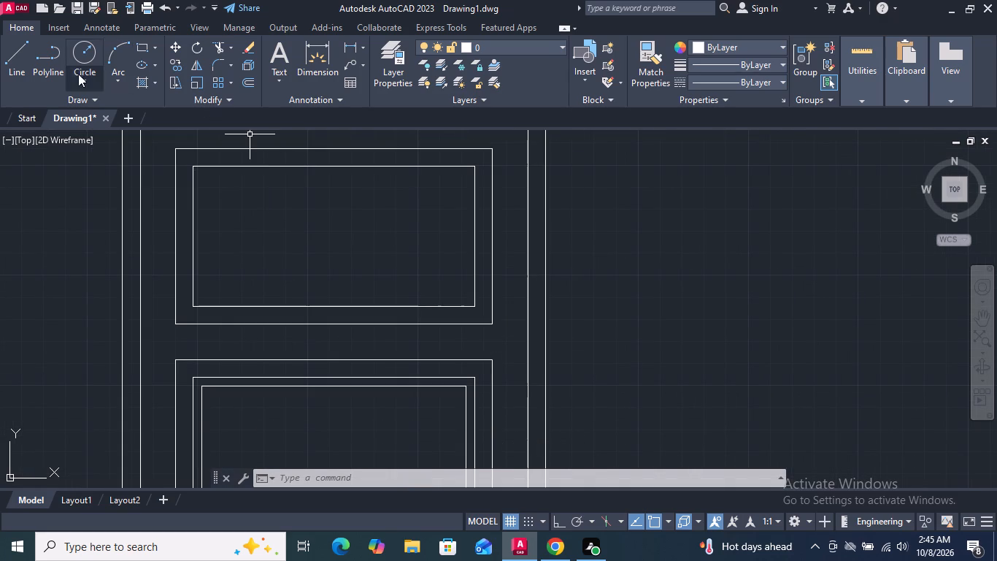
left_click(20, 58)
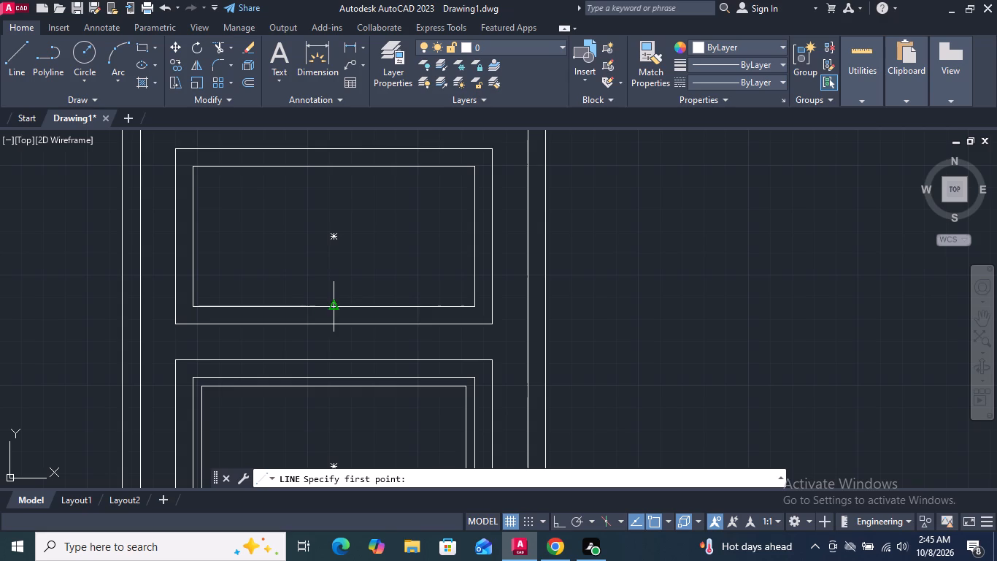
left_click(334, 305)
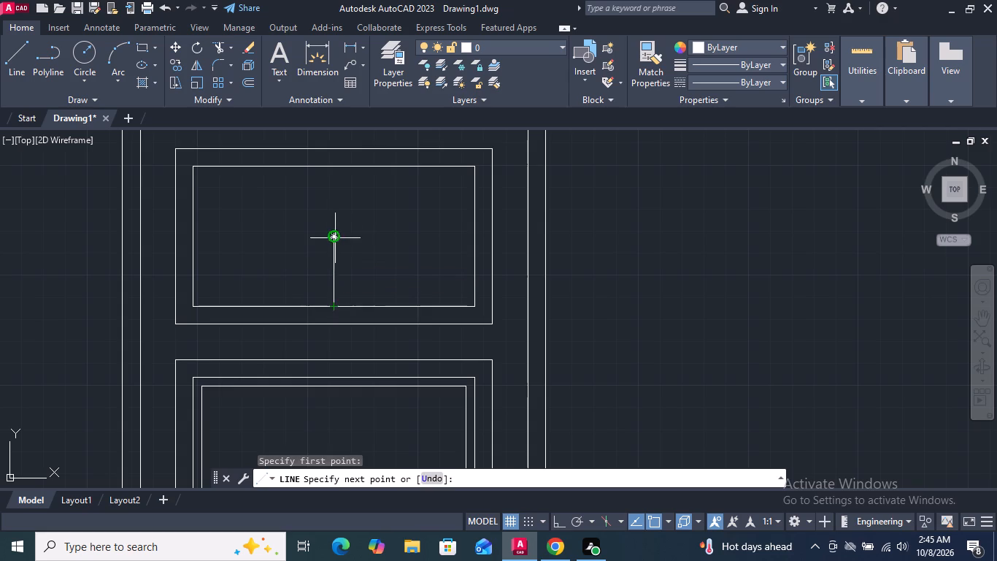
left_click(336, 169)
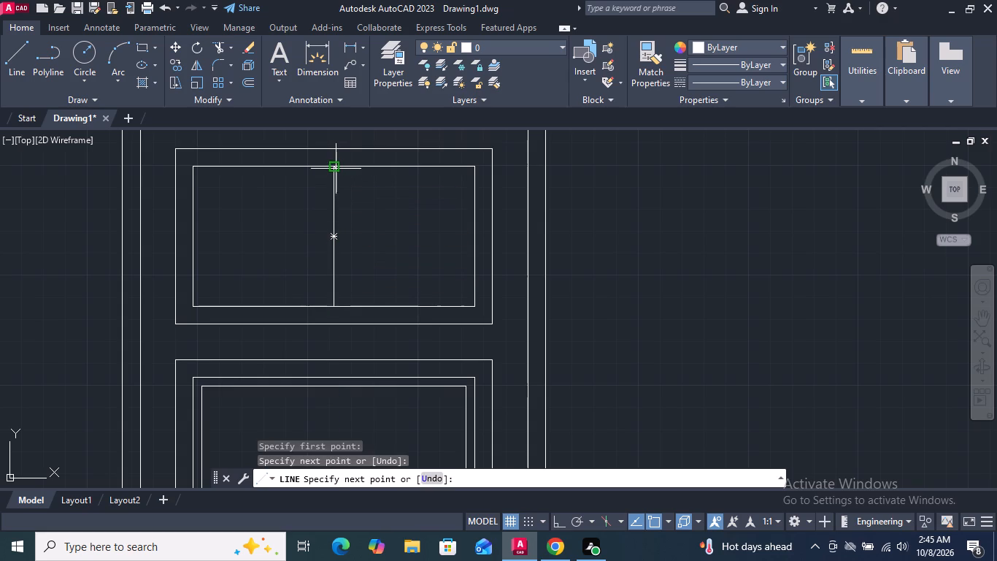
key("Return")
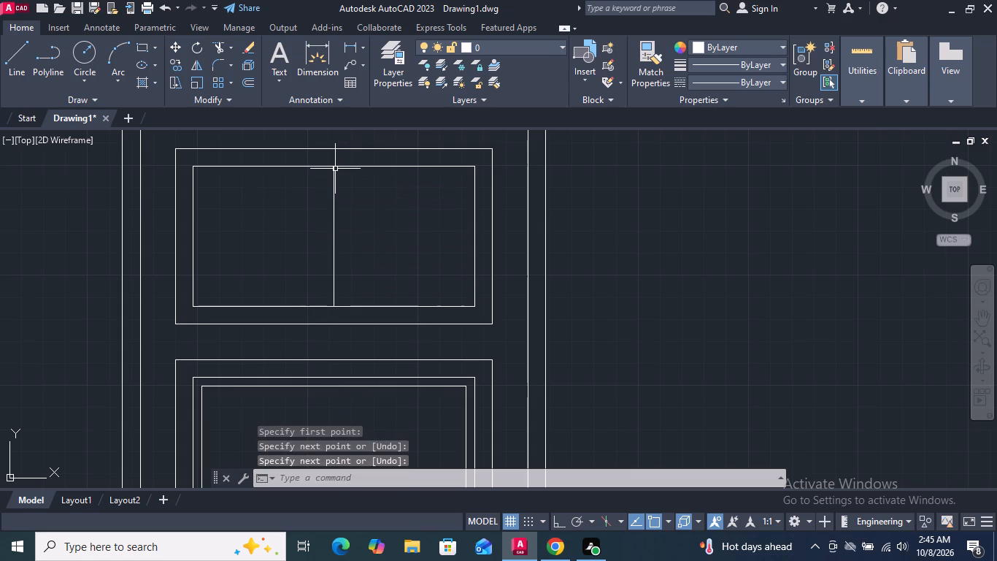
With Ortho on, copy the vertical centre line about 4.3" and 5.6" to its left and once to its right within the inner rectangle.
left_click(339, 234)
left_click(309, 236)
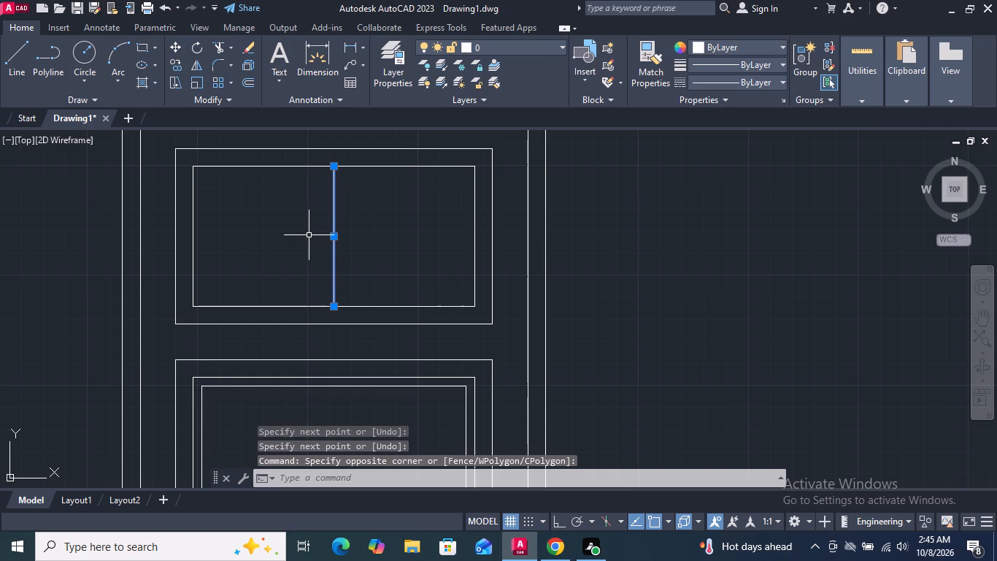
left_click(177, 66)
left_click(333, 308)
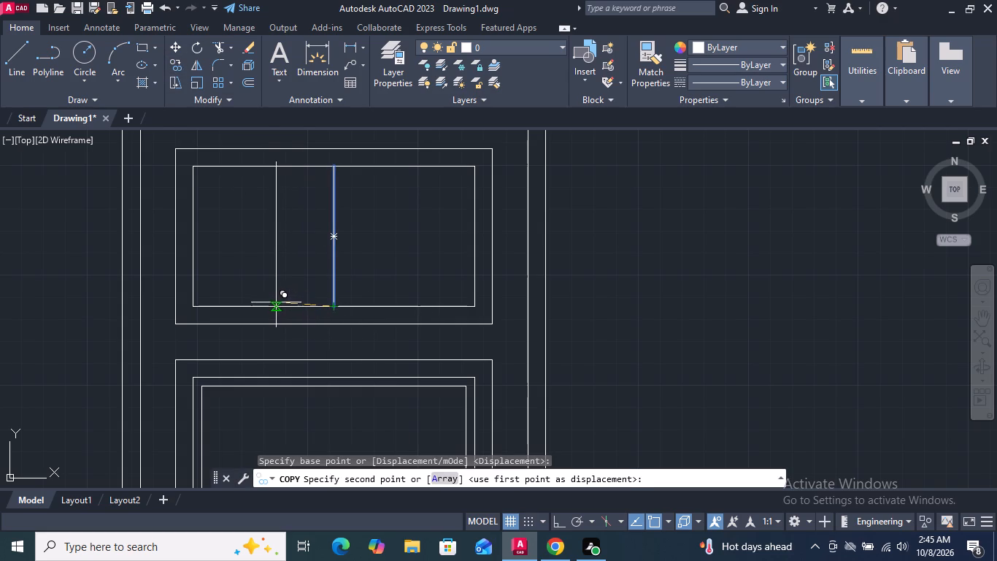
left_click(555, 524)
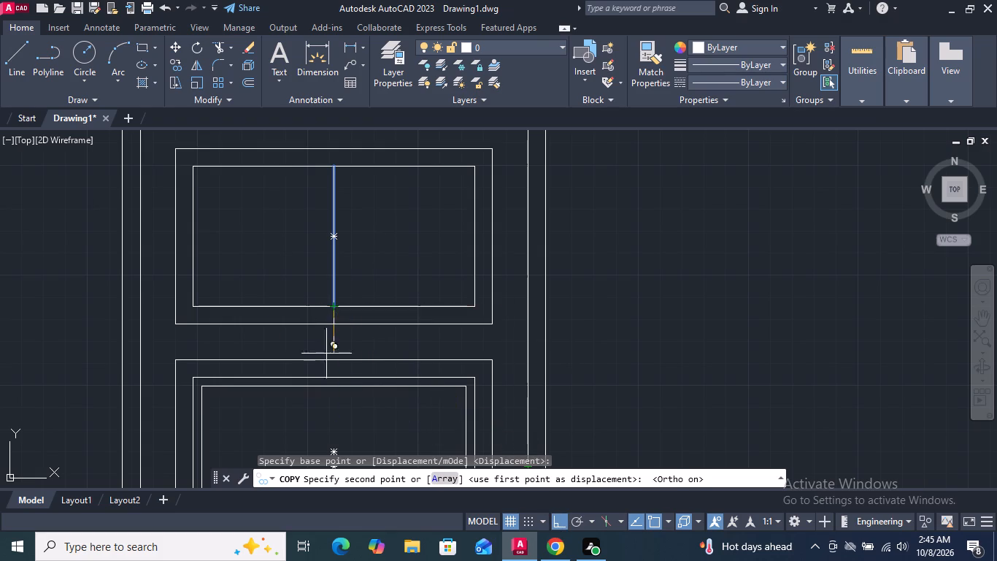
left_click(296, 293)
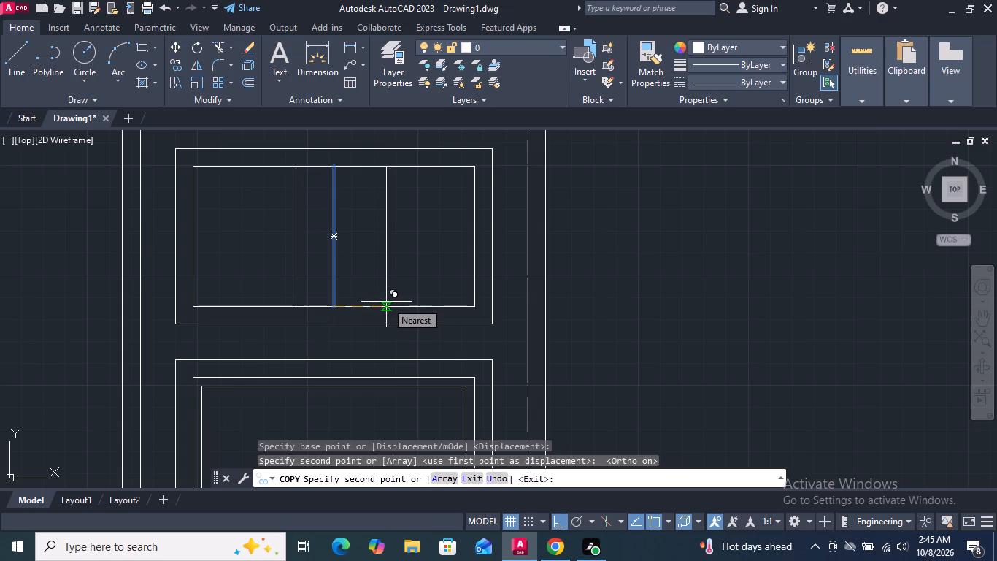
left_click(382, 302)
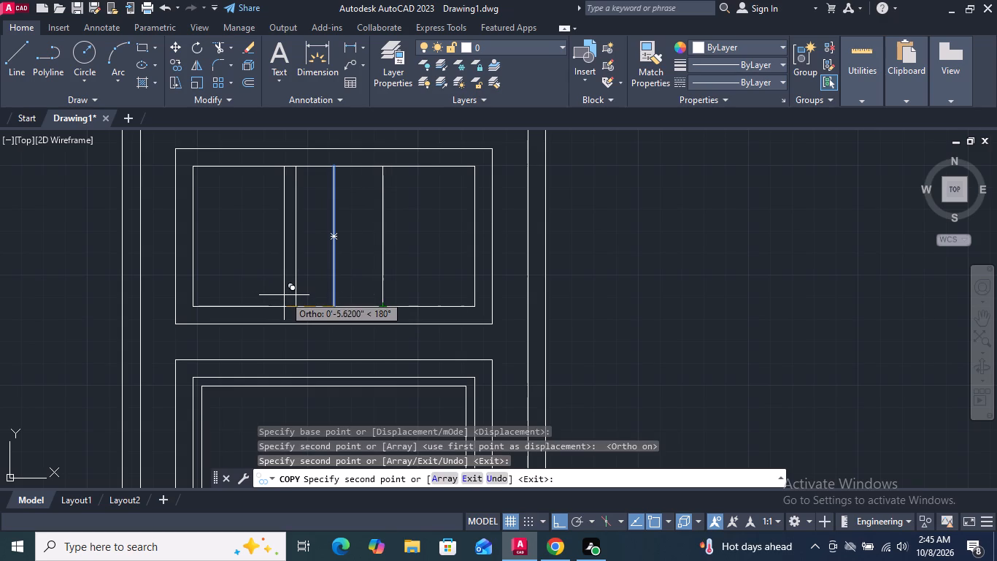
left_click(284, 295)
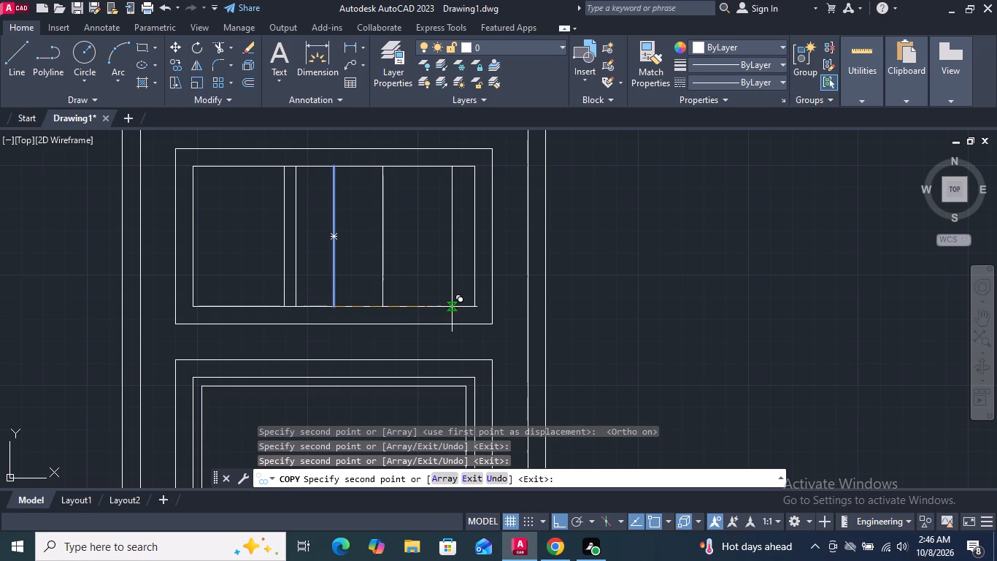
key("Return")
Erase the original vertical centre line and the nearer left copy, about 4.3" from it, in the top panel.
scroll(341, 234, "up", 3)
left_click_drag(332, 232, 150, 180)
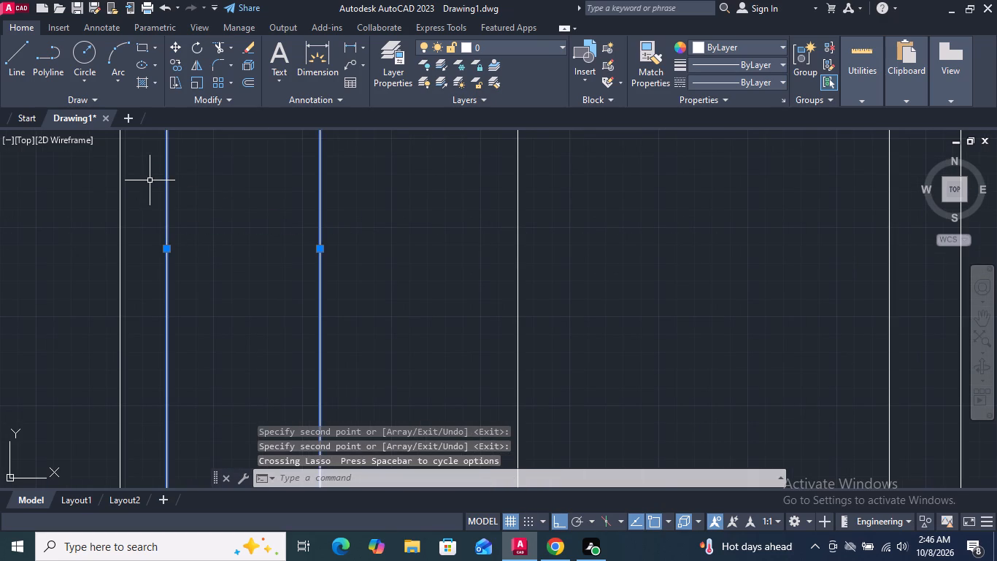
key("Delete")
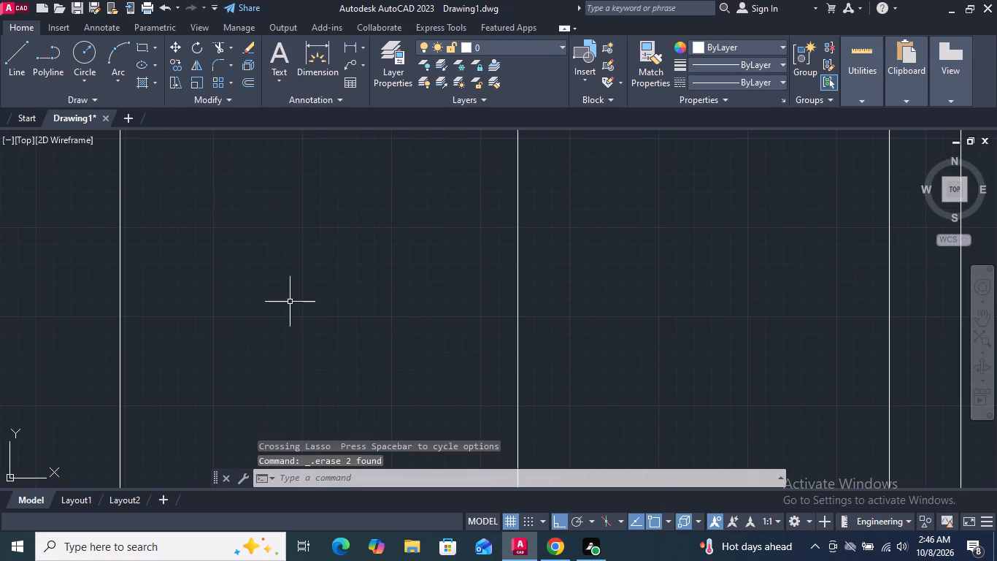
Offset the two remaining vertical dividers in the top panel 1" outward, each toward its nearest panel side.
scroll(371, 373, "down", 3)
middle_click_drag(357, 351, 376, 278)
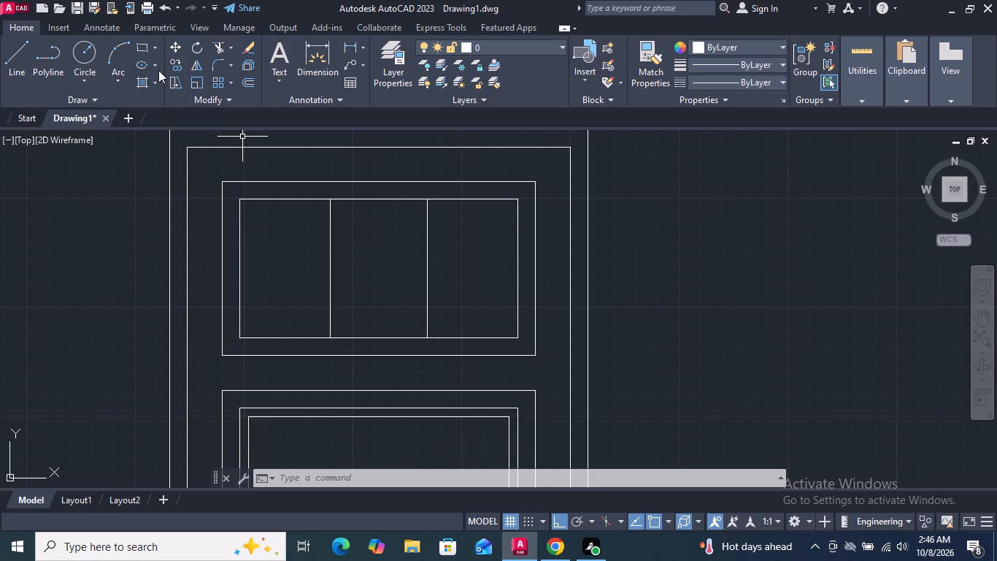
left_click(254, 83)
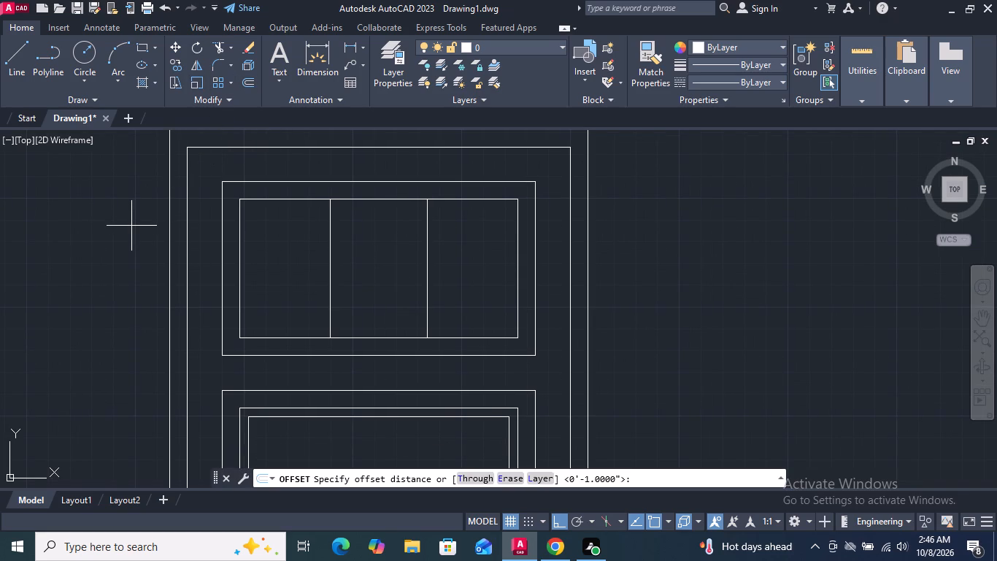
key("Return")
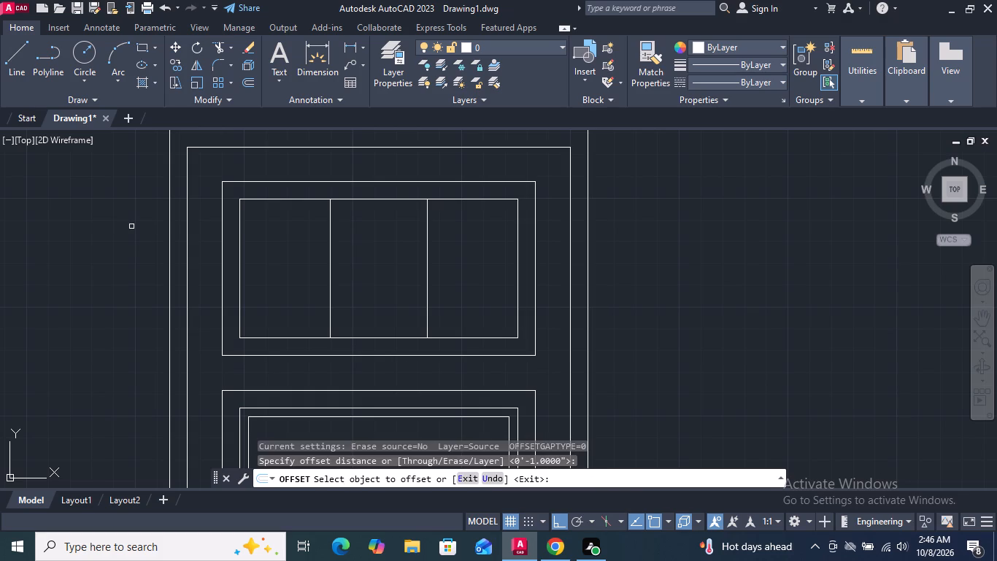
left_click(328, 269)
left_click(301, 269)
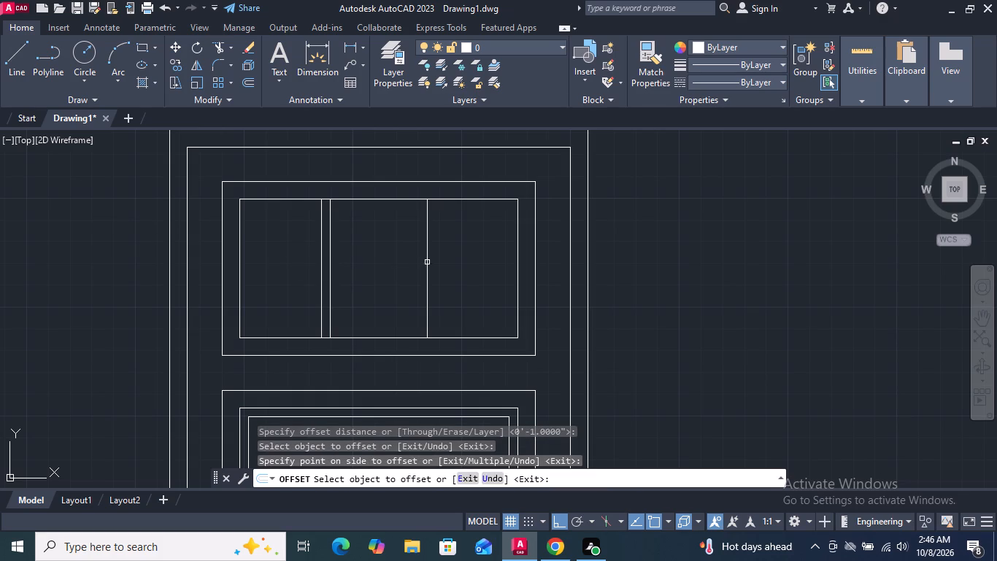
left_click(429, 260)
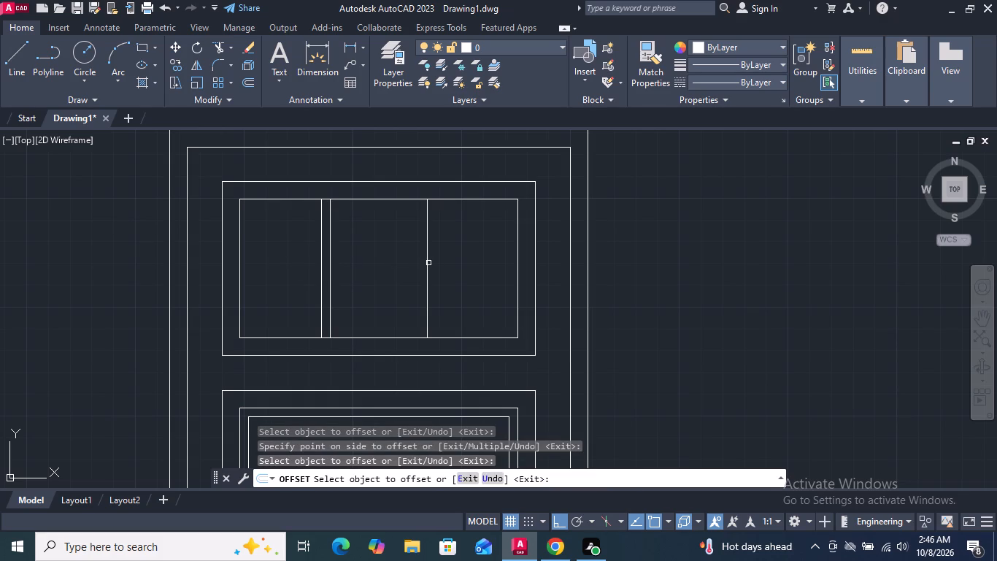
left_click(428, 263)
left_click(464, 267)
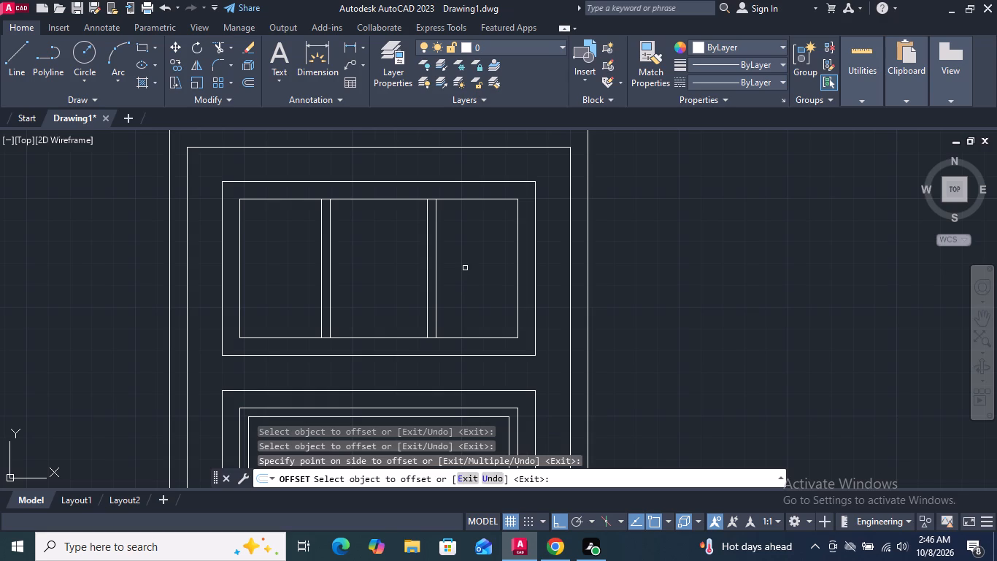
key("Return")
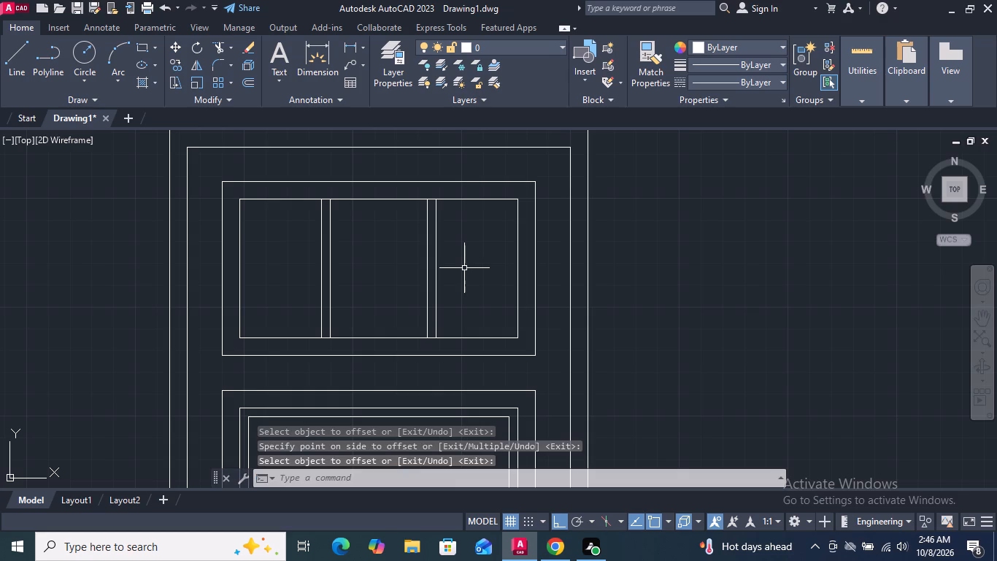
Draw a horizontal line across the top panel's inner rectangle at mid-height, from its left side to its right side.
left_click(21, 62)
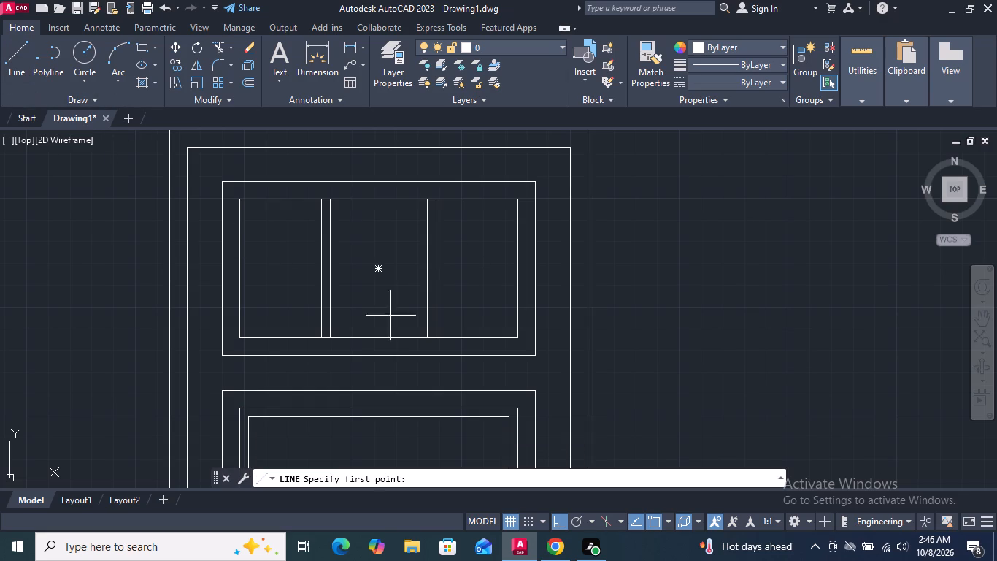
left_click(239, 272)
left_click(518, 267)
key("Return")
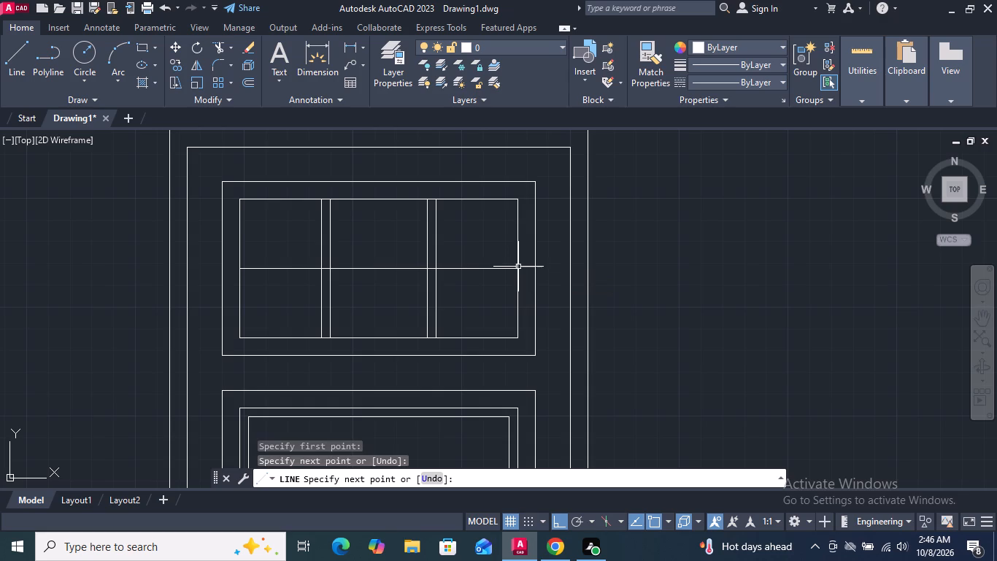
Offset the horizontal mid-height line in the top panel 1/2" to both sides, above and below.
left_click(247, 87)
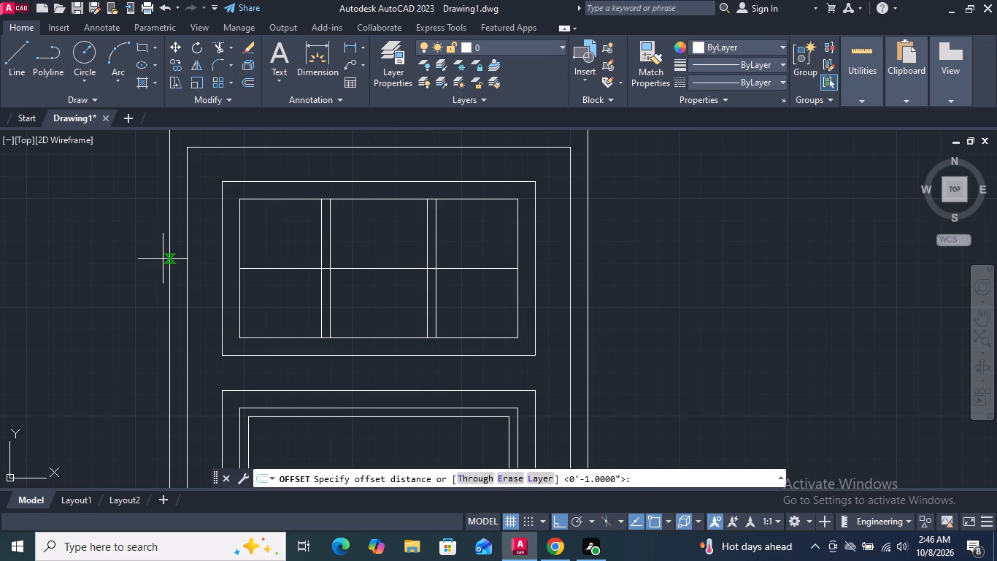
type("1/2")
key("shift+quotedbl")
key("Return")
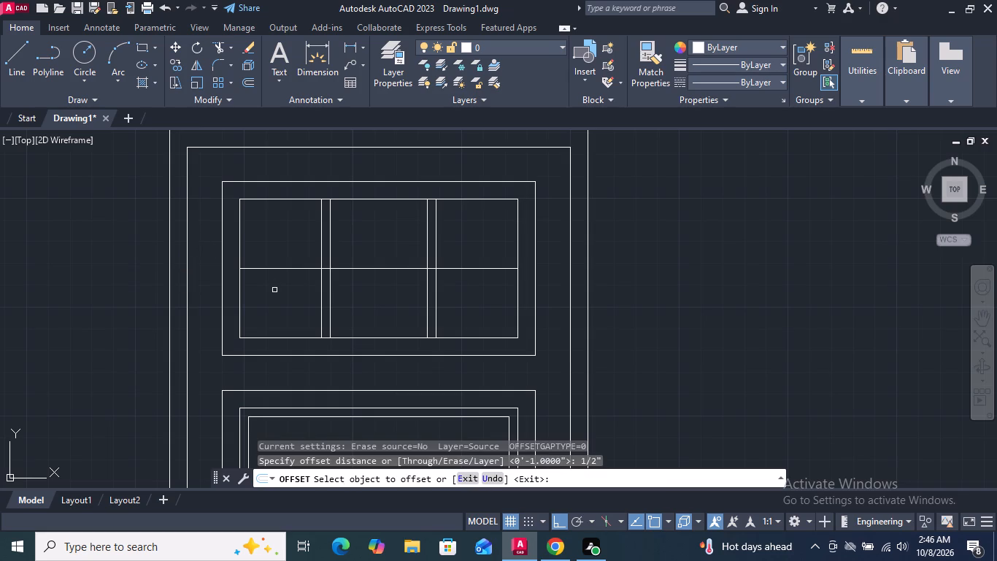
left_click(274, 270)
left_click(277, 256)
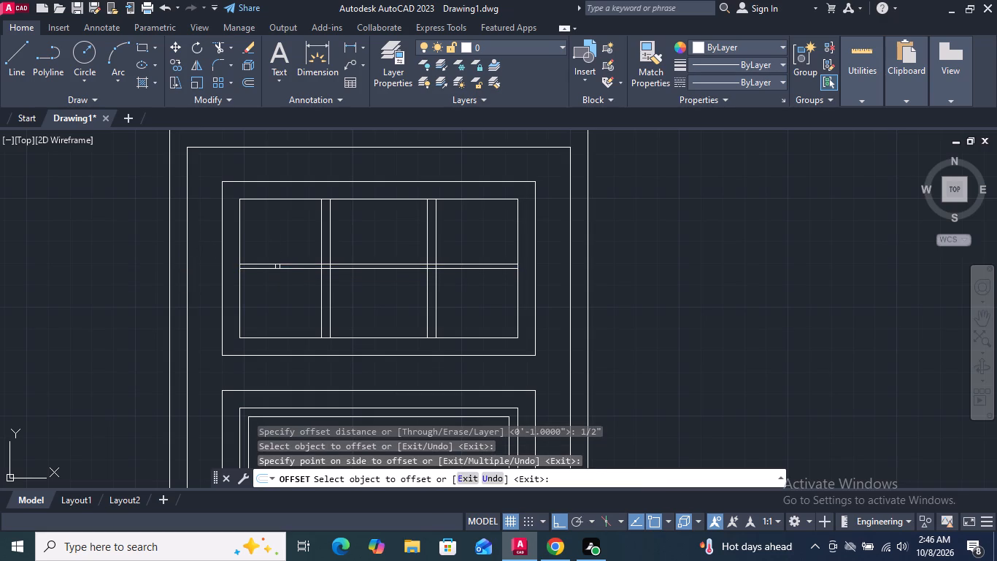
left_click(277, 268)
left_click(274, 284)
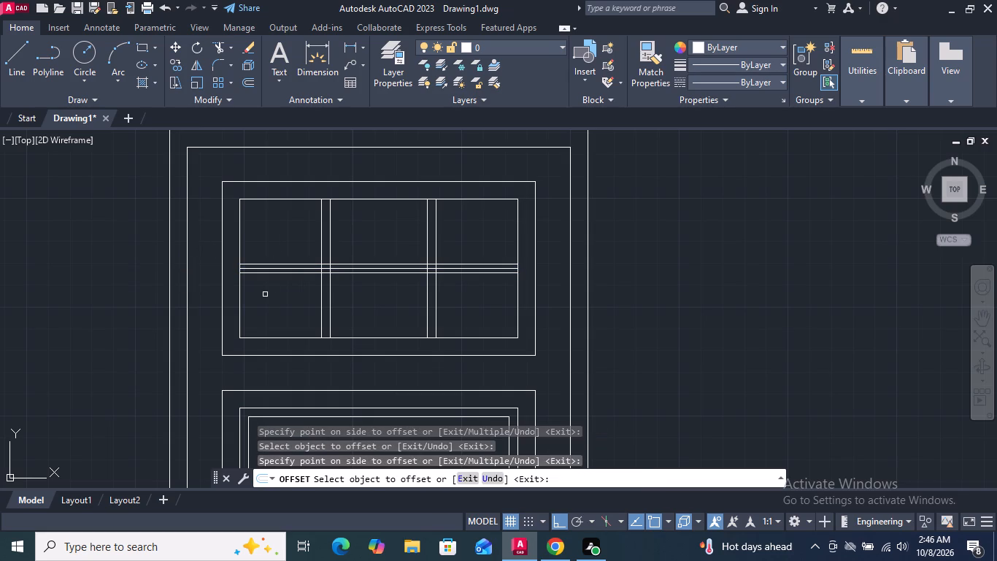
key("Return")
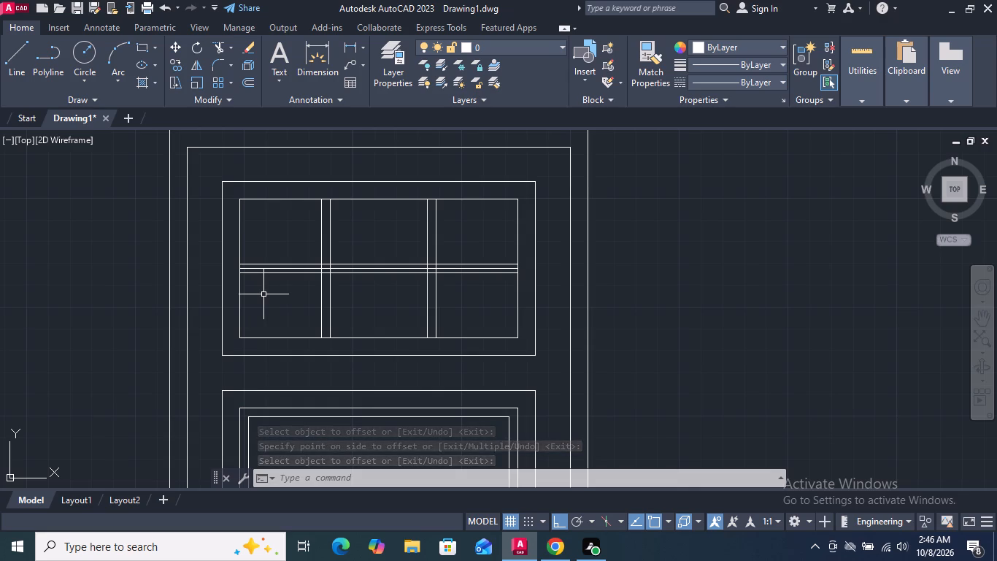
Erase the original mid-height line between the two offset lines in the top panel.
scroll(263, 291, "up", 1)
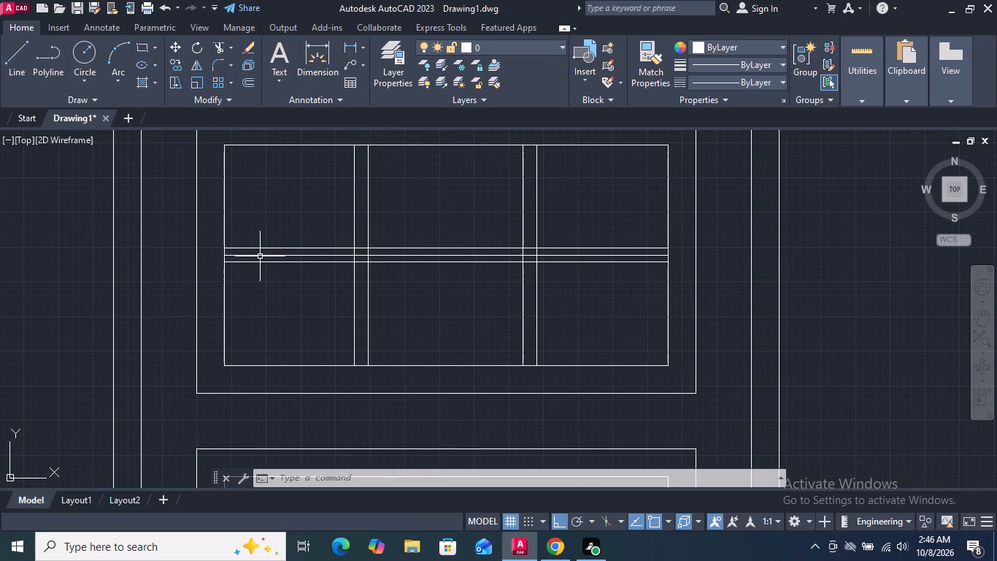
left_click(260, 256)
key("Delete")
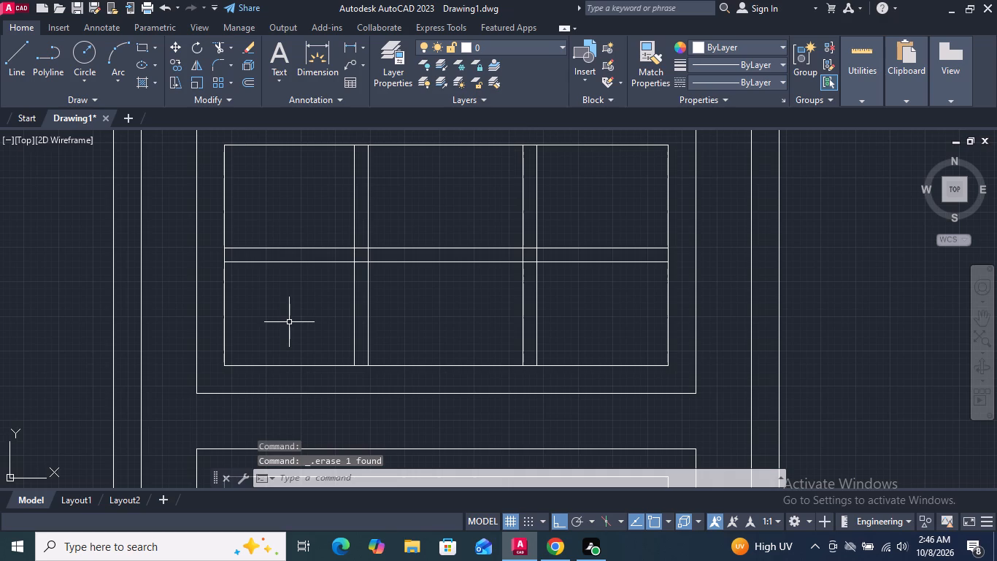
With Ortho off, draw connected lines around the left bar crossing, forming an octagon's sloped and flat upper sides and its vertical right side.
middle_click_drag(415, 235, 385, 261)
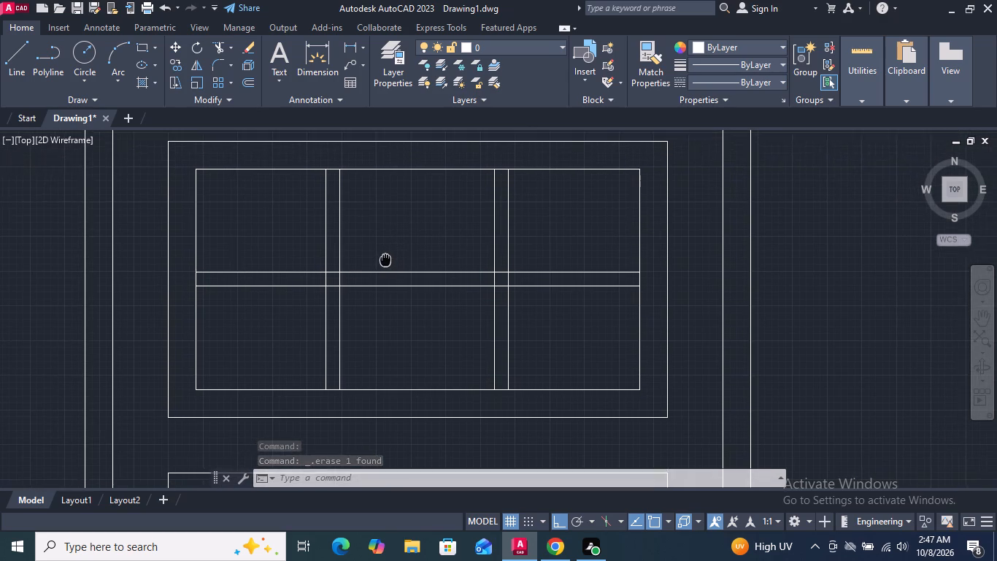
middle_click_drag(385, 261, 382, 265)
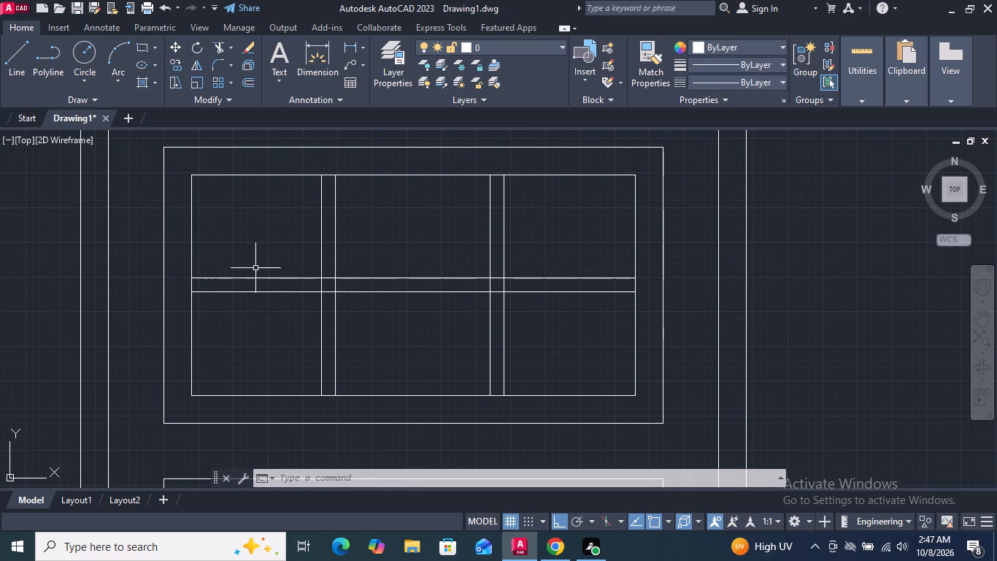
left_click(26, 56)
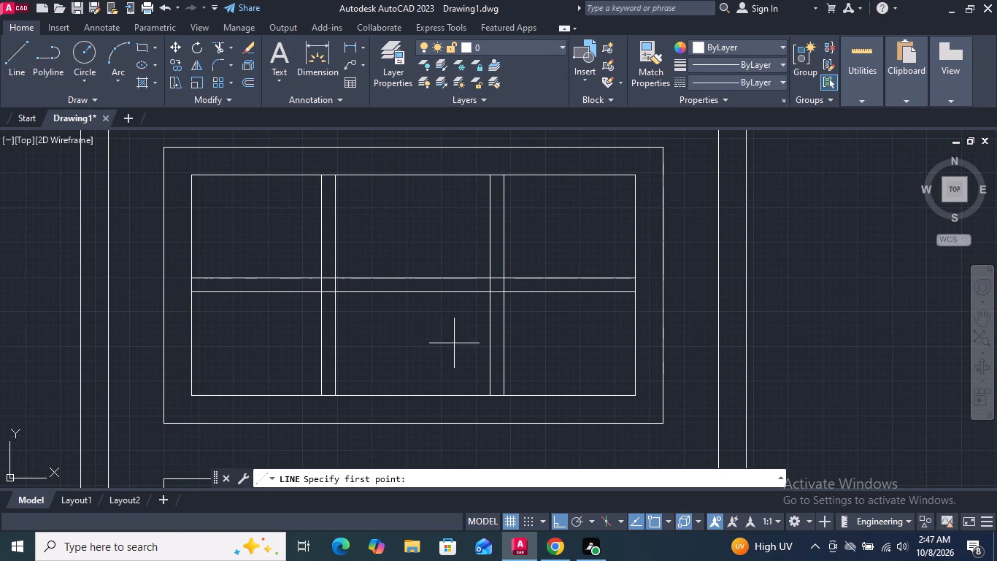
scroll(289, 259, "up", 2)
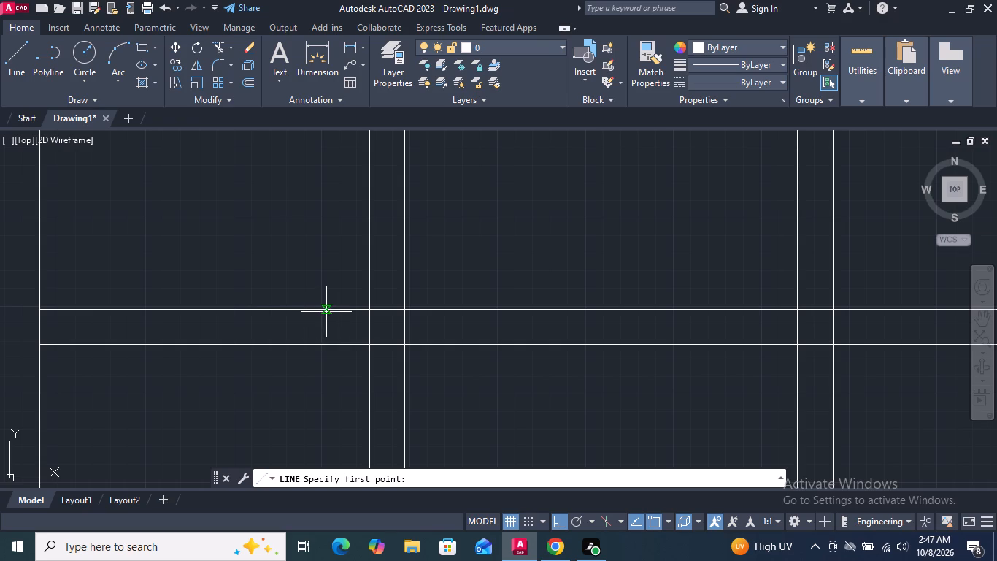
left_click(331, 310)
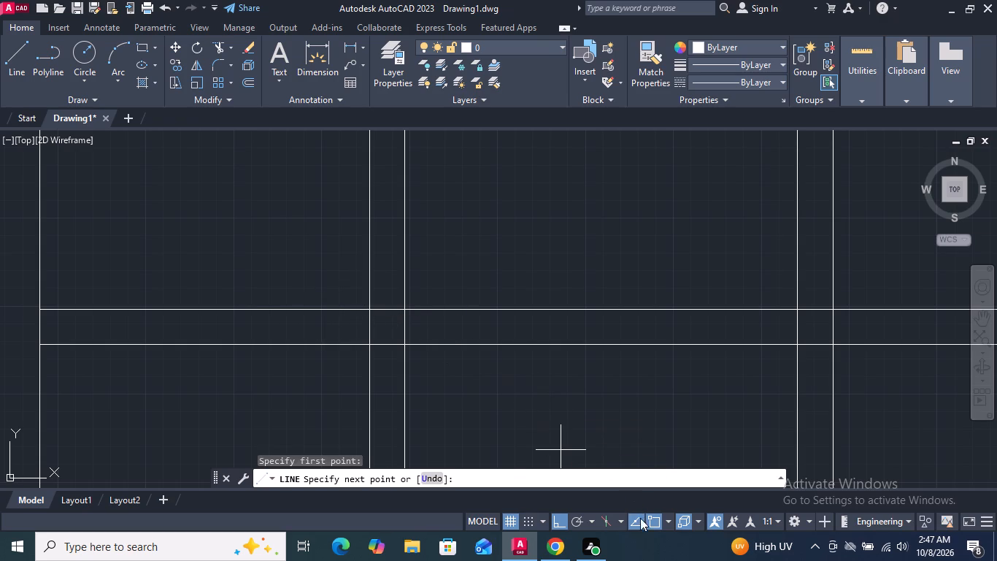
left_click(560, 514)
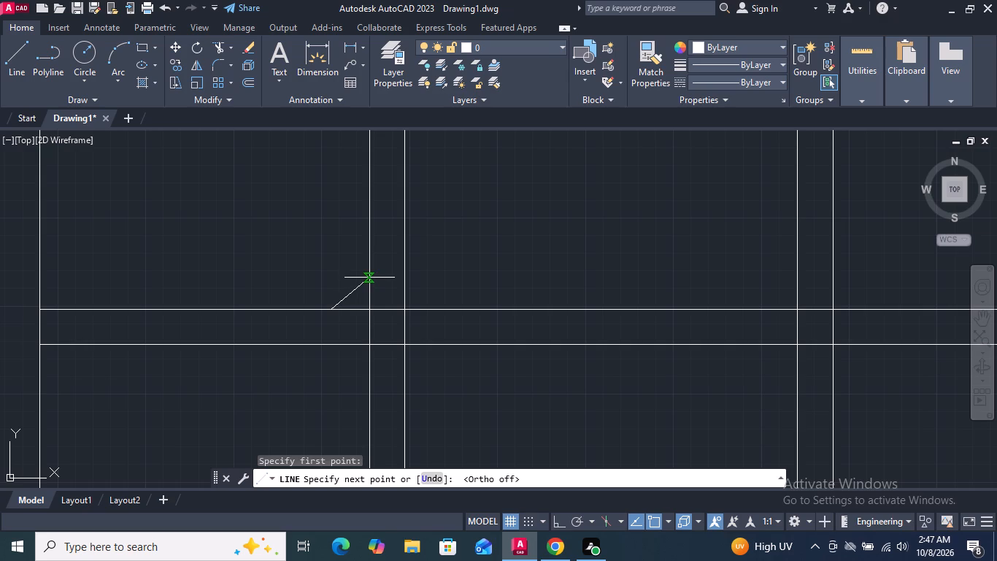
left_click(369, 278)
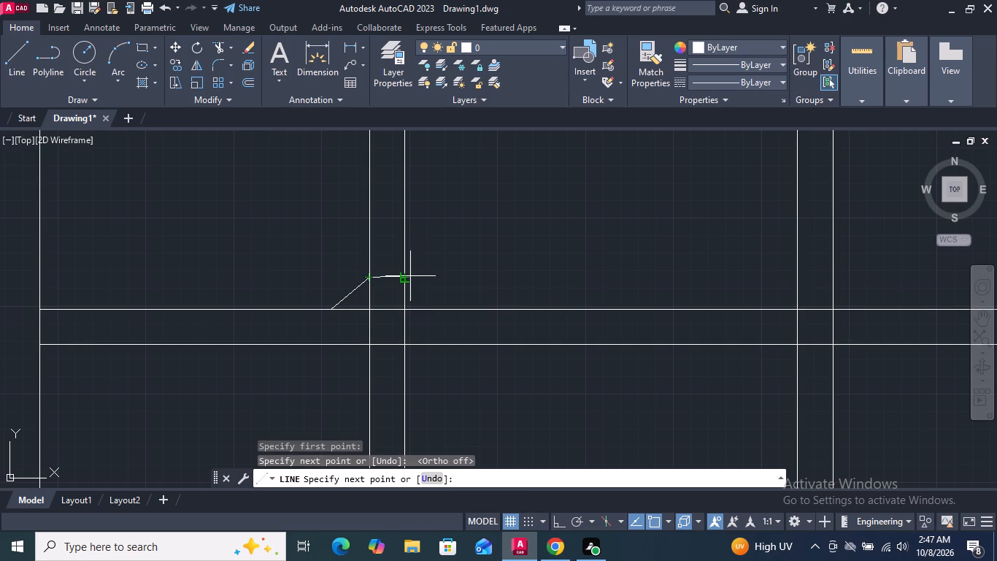
left_click(406, 276)
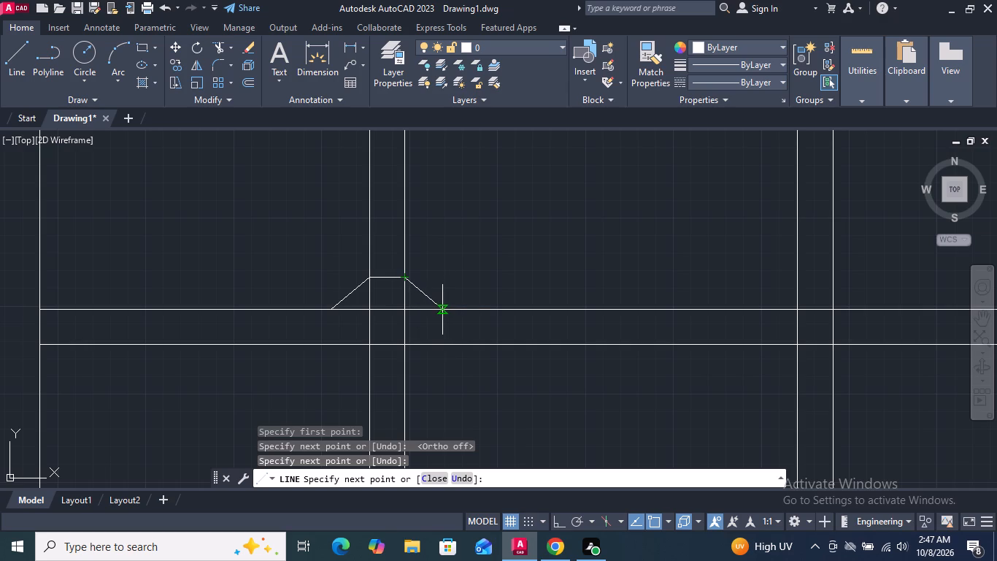
left_click(442, 310)
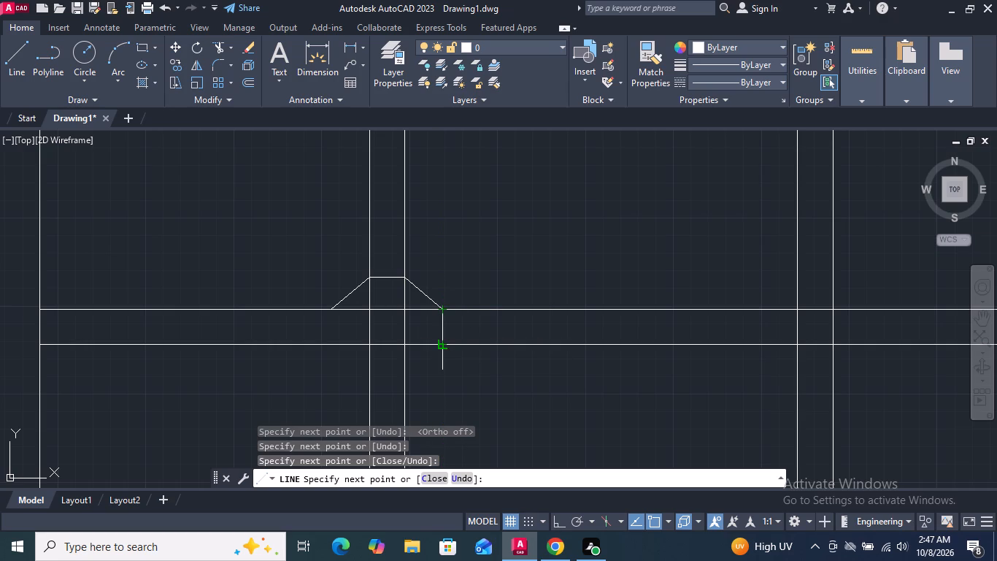
left_click(442, 343)
key("Return")
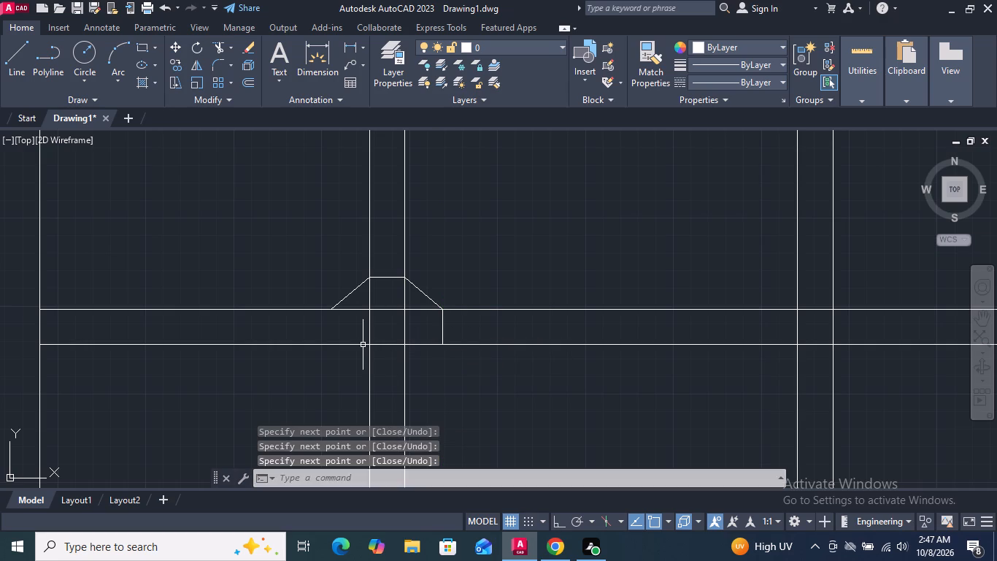
Draw the octagon's vertical left side between the two horizontal bar lines, starting from the lower end of its left slope.
key("Return")
left_click(333, 309)
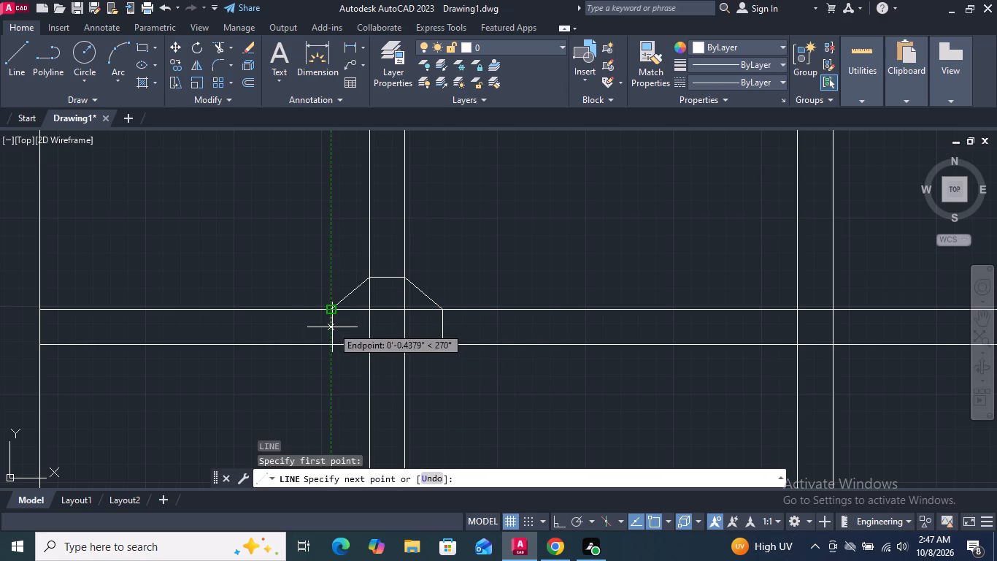
left_click(332, 342)
key("Return")
Join the octagon's two sloped lines and flat top line into one polyline.
left_click(361, 289)
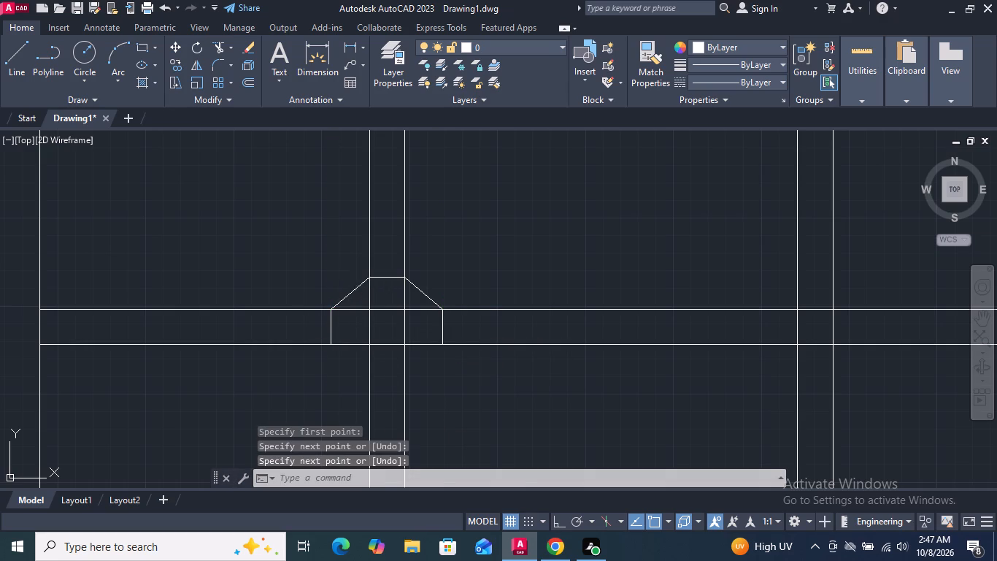
left_click(353, 281)
left_click(382, 278)
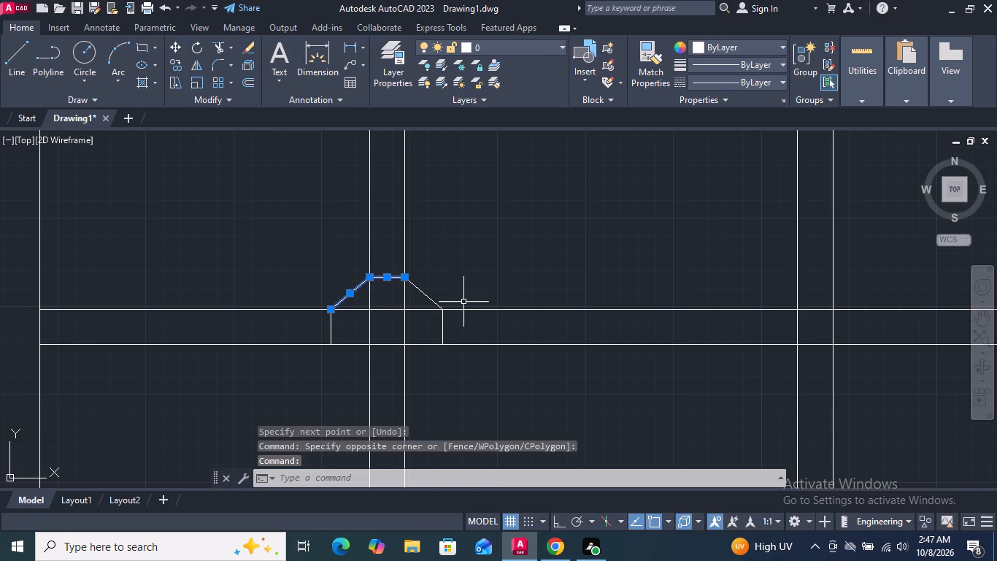
left_click(431, 299)
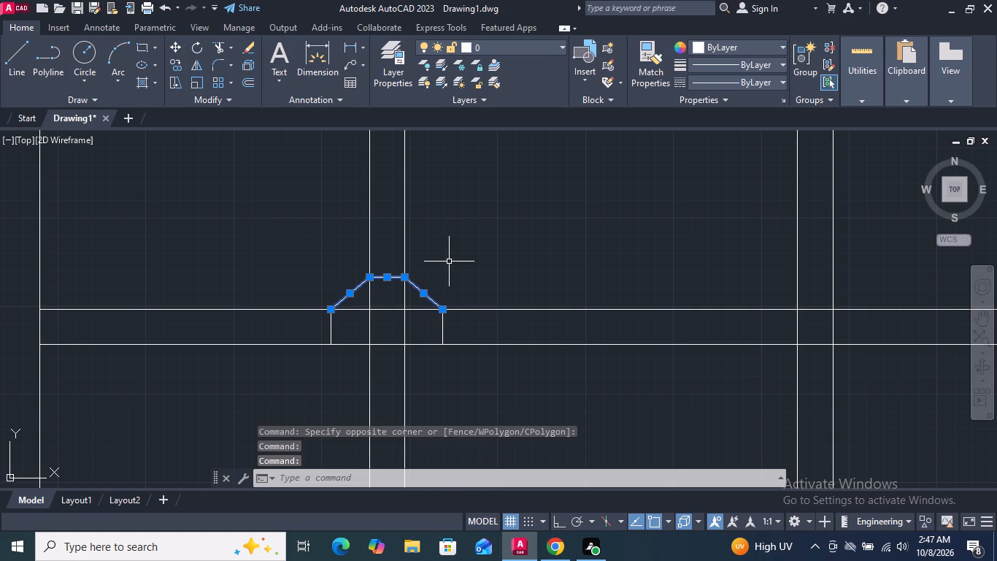
key("j")
key("Return")
Mirror the joined upper polyline downward about the horizontal line through the right side's midpoint, keeping the source, to close the octagon.
left_click(423, 294)
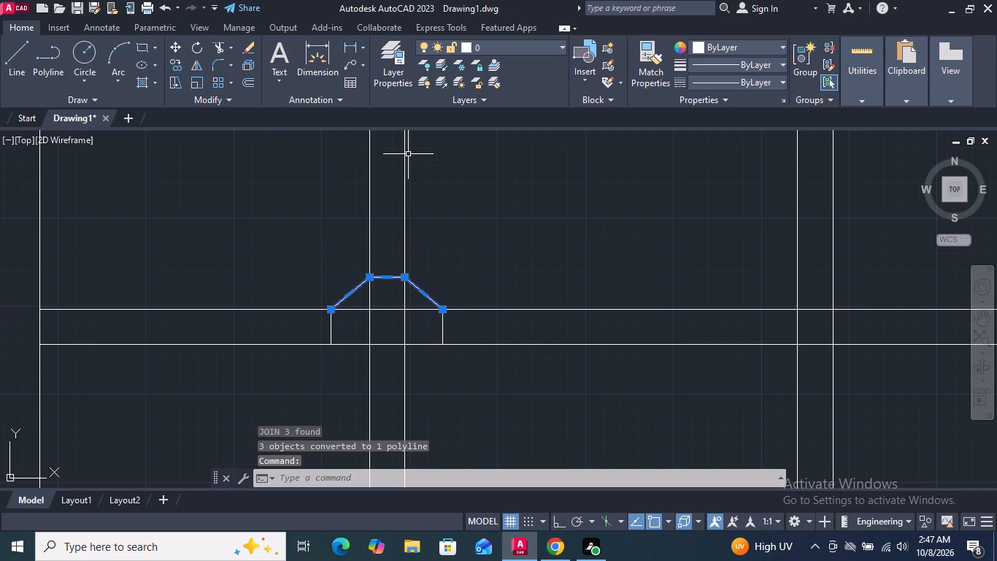
left_click(198, 69)
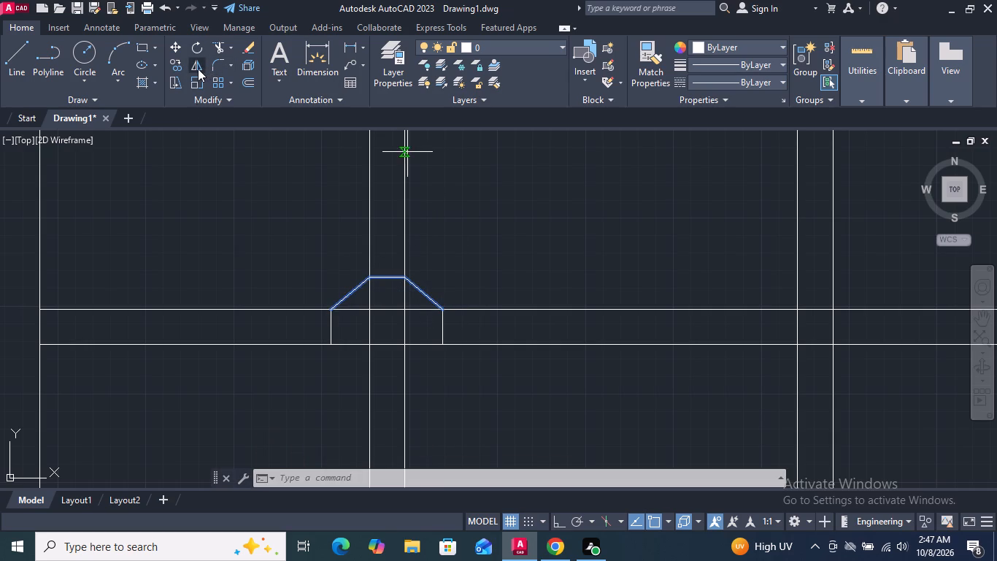
left_click(438, 329)
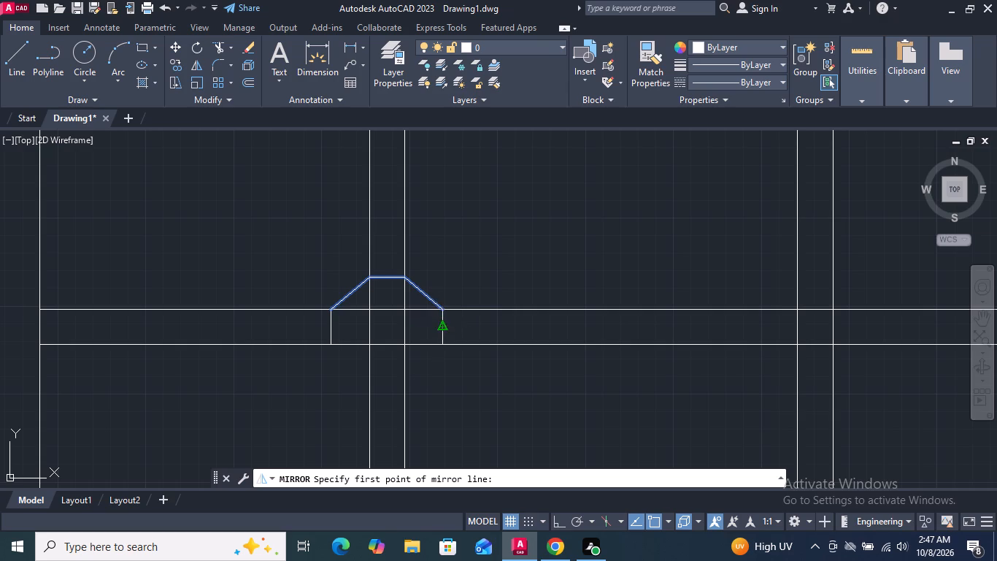
left_click(488, 334)
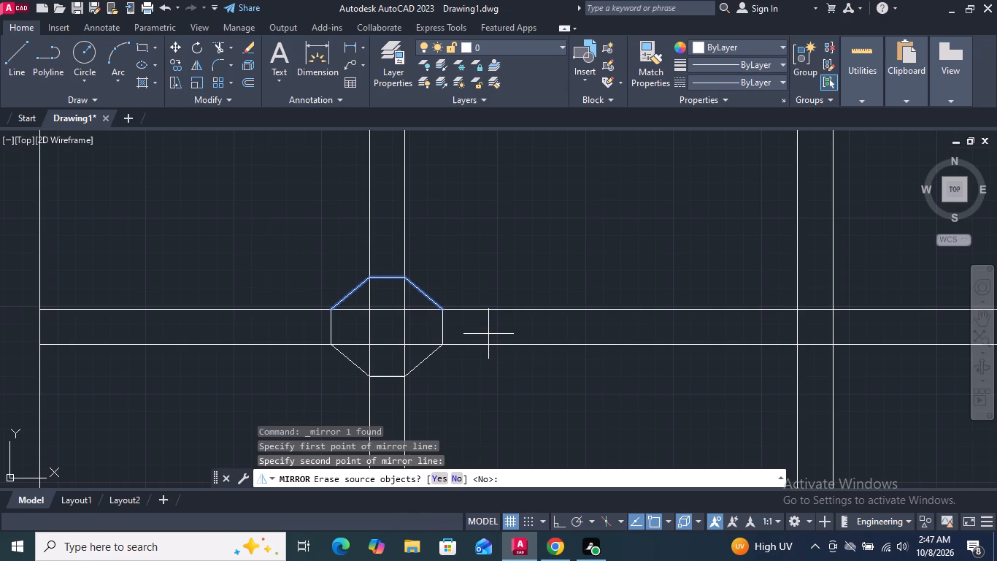
key("Return")
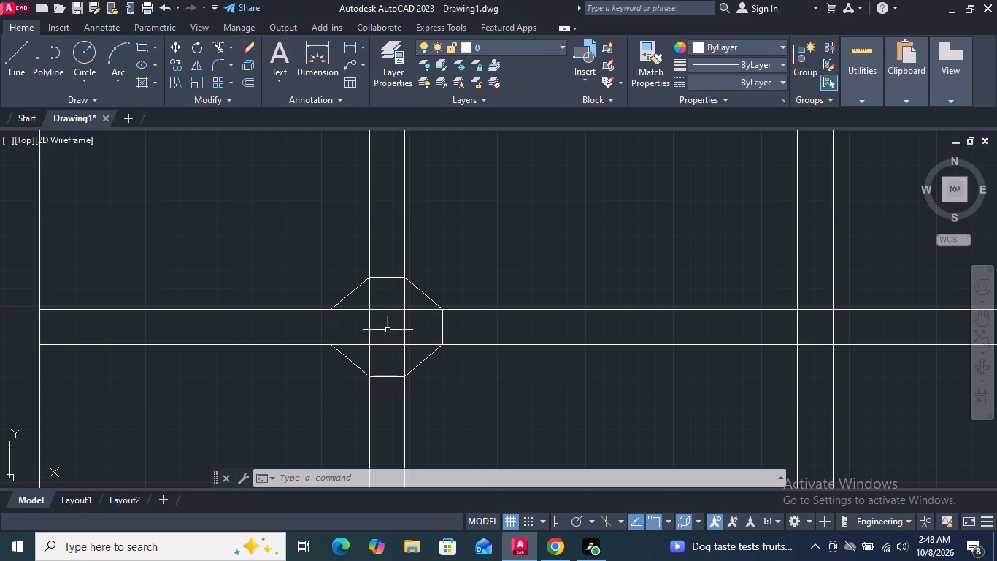
Trim all bar line segments inside the octagon at the left bar crossing.
scroll(388, 332, "down", 2)
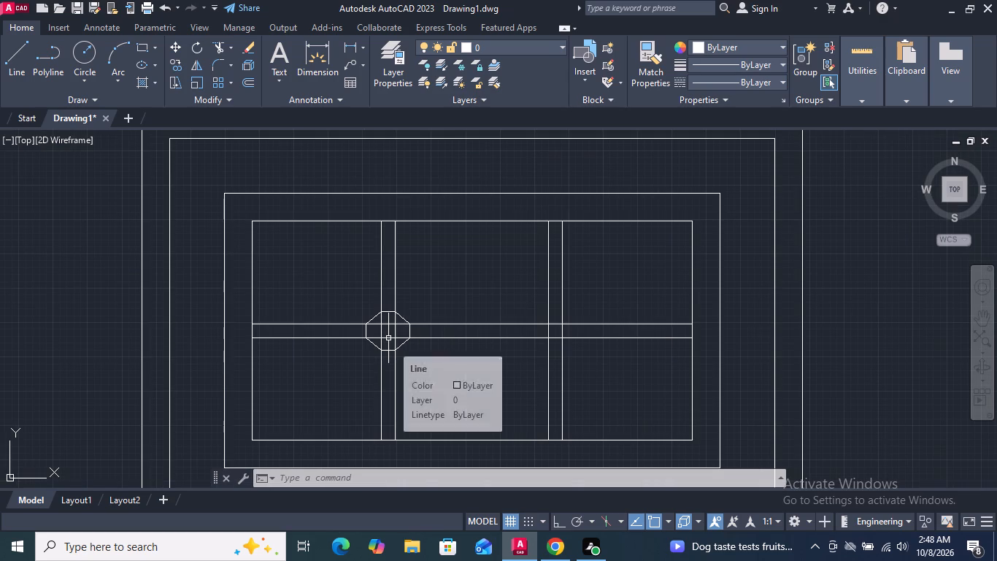
scroll(388, 338, "up", 3)
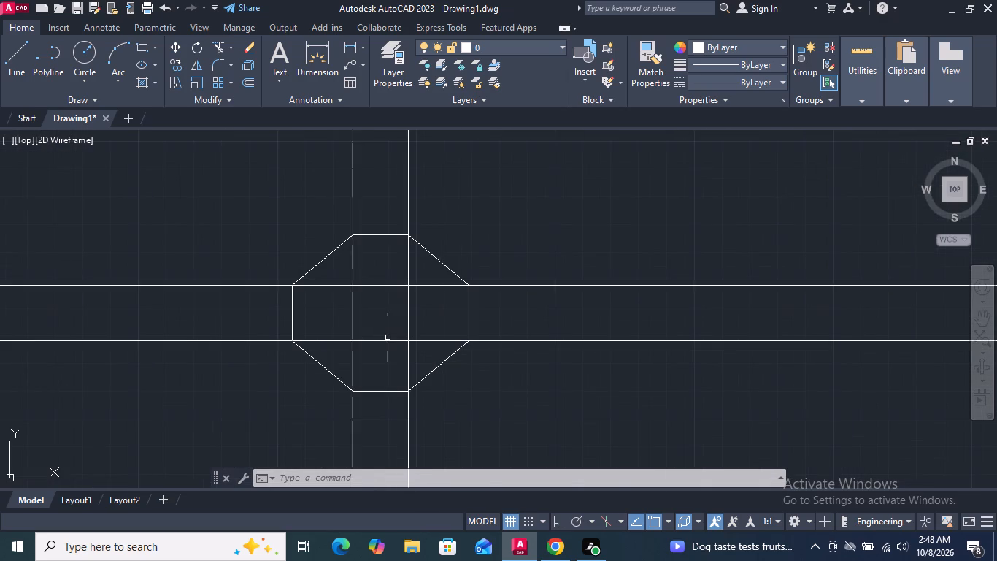
scroll(386, 337, "up", 1)
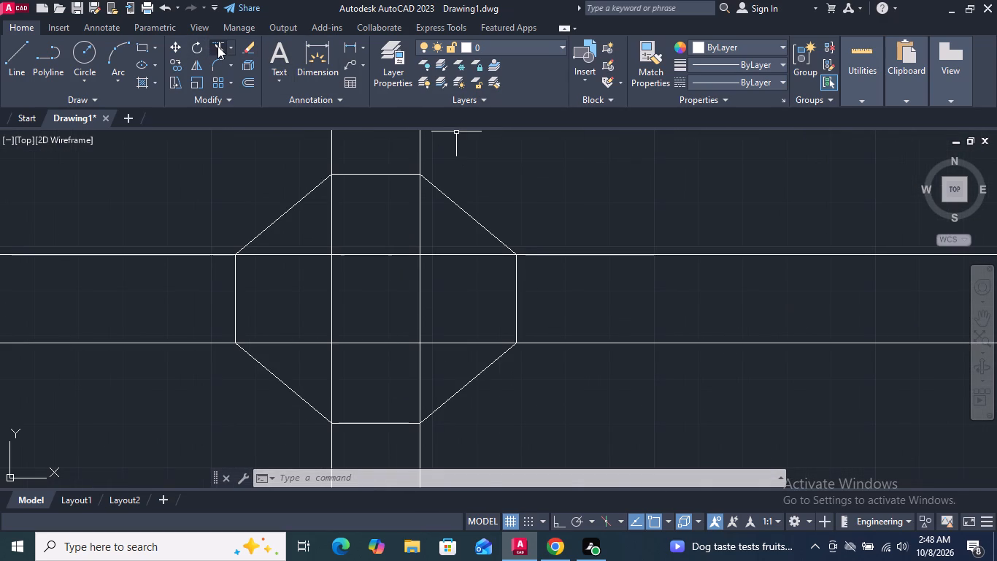
left_click(218, 45)
left_click_drag(390, 366, 466, 313)
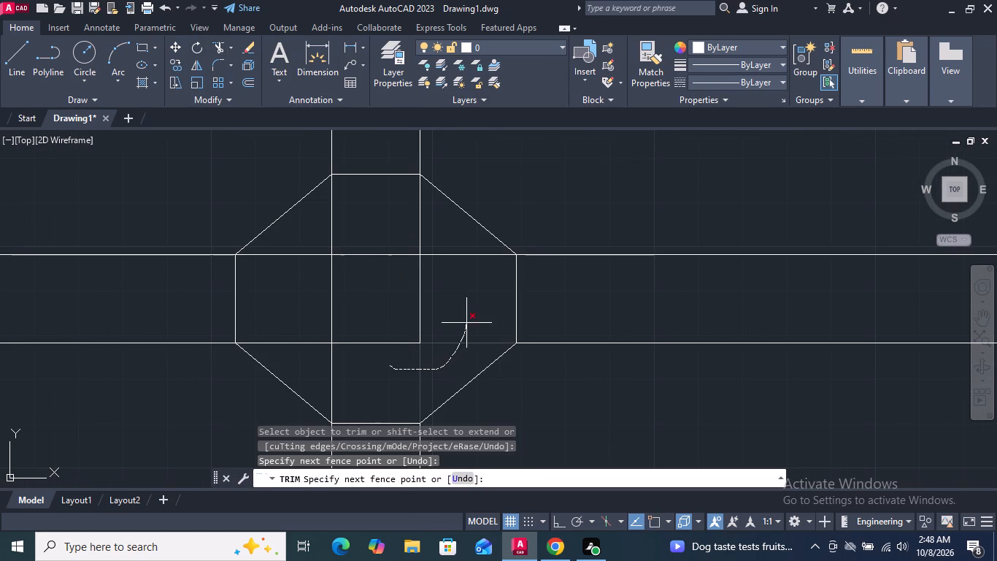
left_click_drag(466, 313, 326, 356)
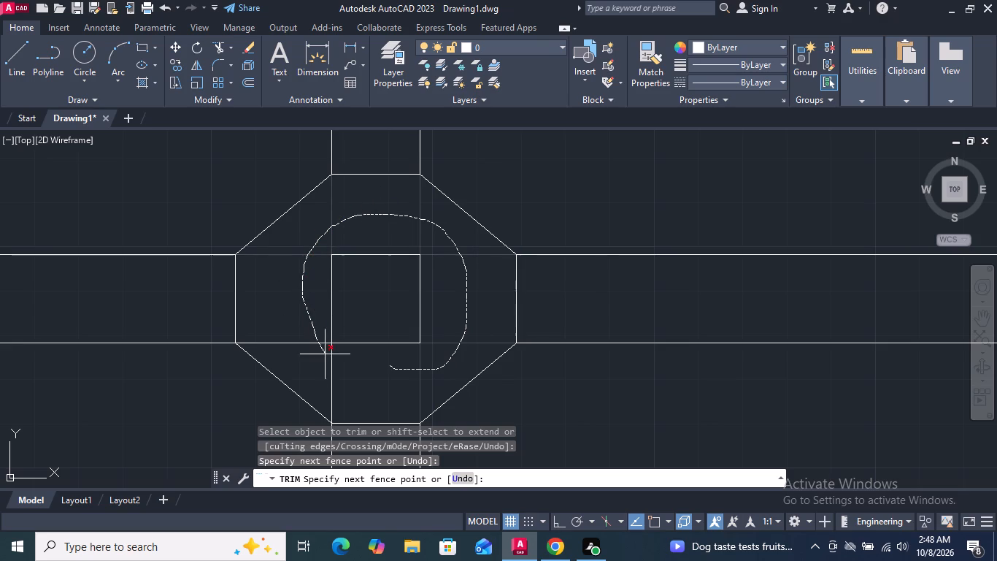
left_click_drag(326, 356, 446, 278)
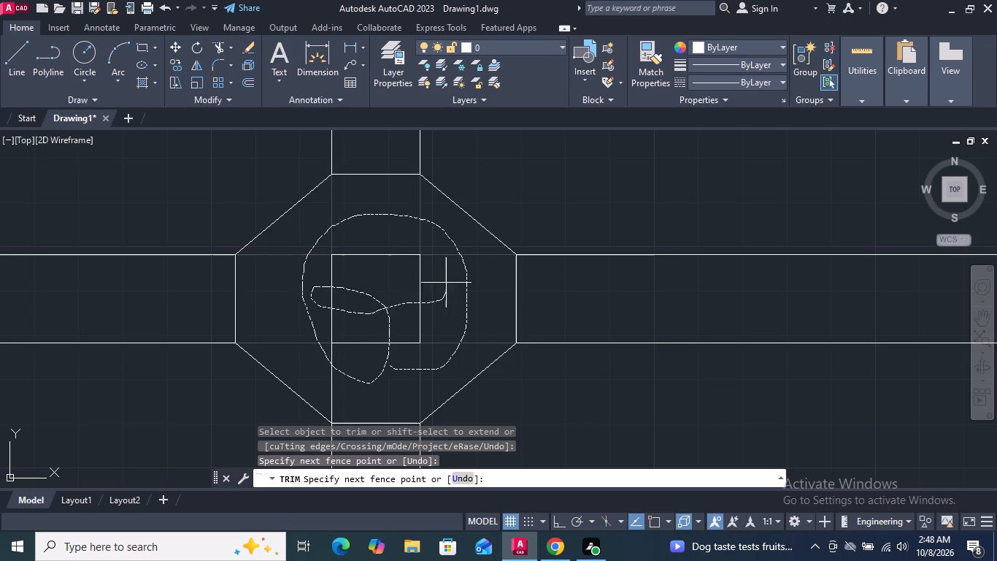
left_click_drag(446, 278, 382, 278)
scroll(380, 275, "down", 2)
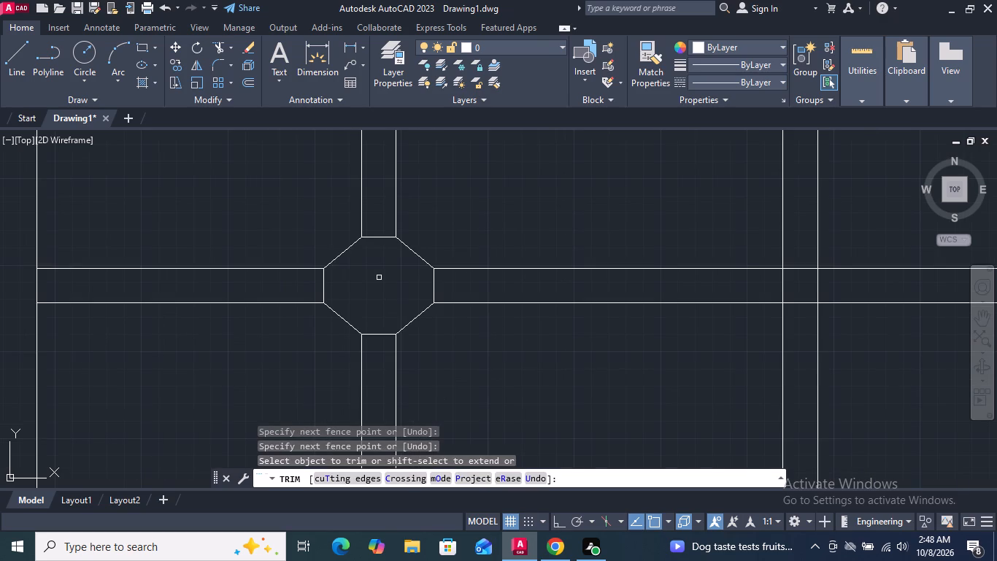
key("Return")
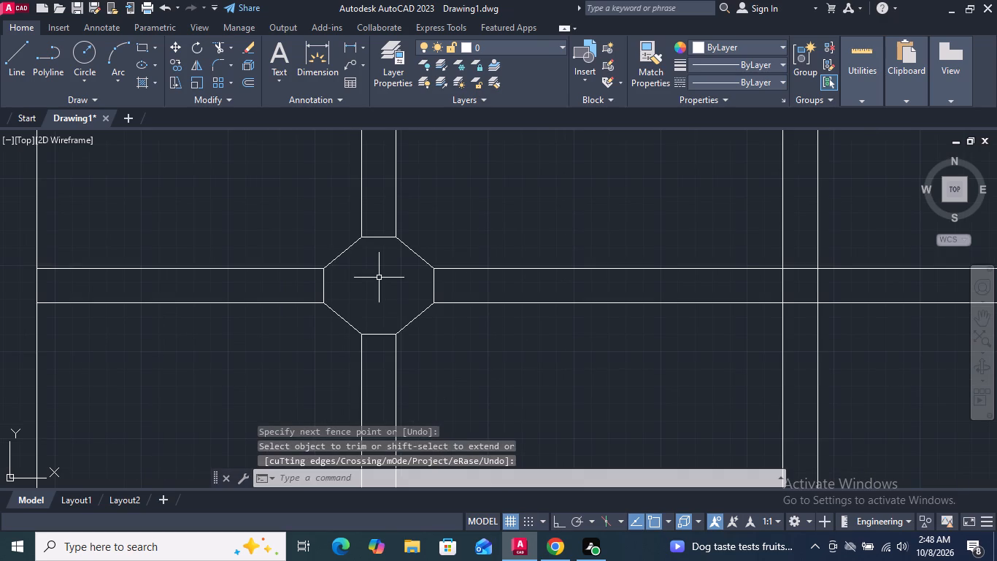
Trim away the octagon's flat top, flat bottom and both vertical sides, keeping only its four sloped lines.
scroll(379, 278, "down", 4)
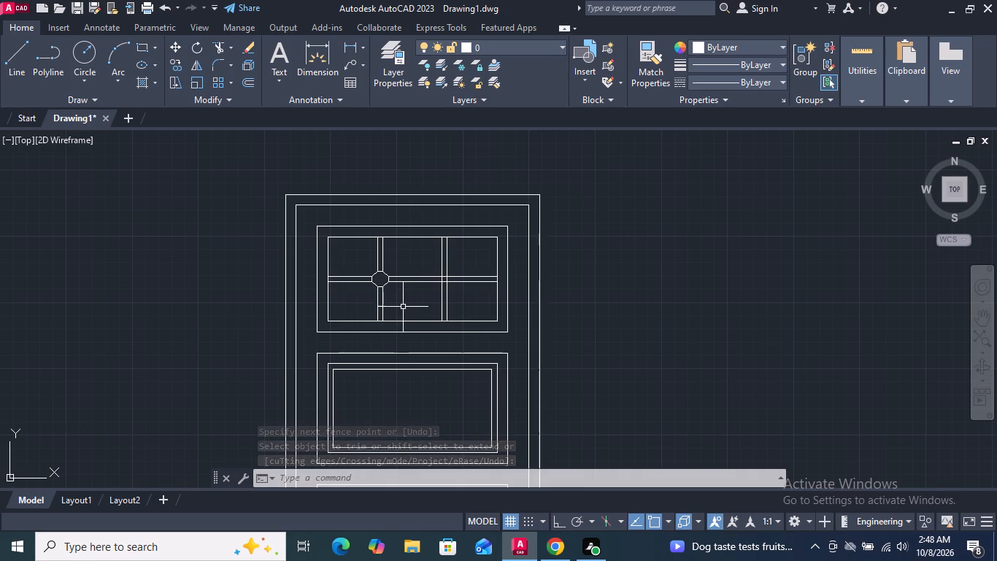
scroll(384, 283, "up", 4)
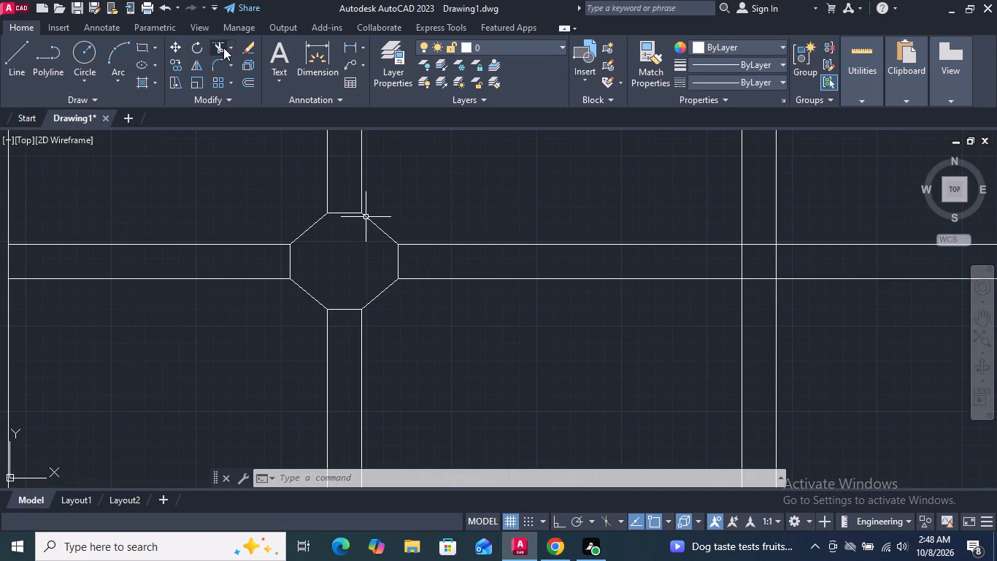
left_click(219, 44)
left_click_drag(338, 196, 341, 235)
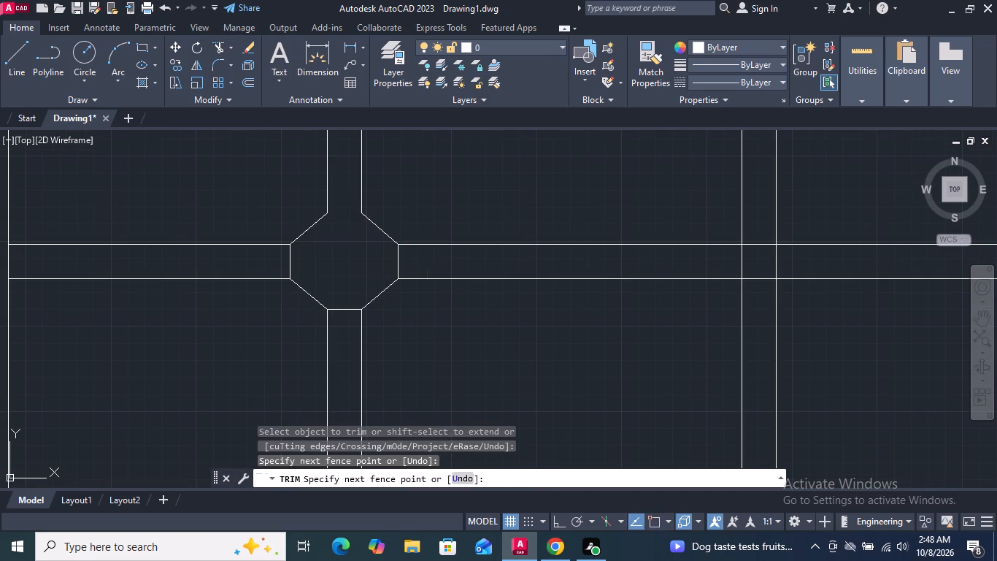
left_click_drag(251, 256, 405, 262)
left_click_drag(405, 262, 412, 262)
left_click_drag(349, 294, 344, 329)
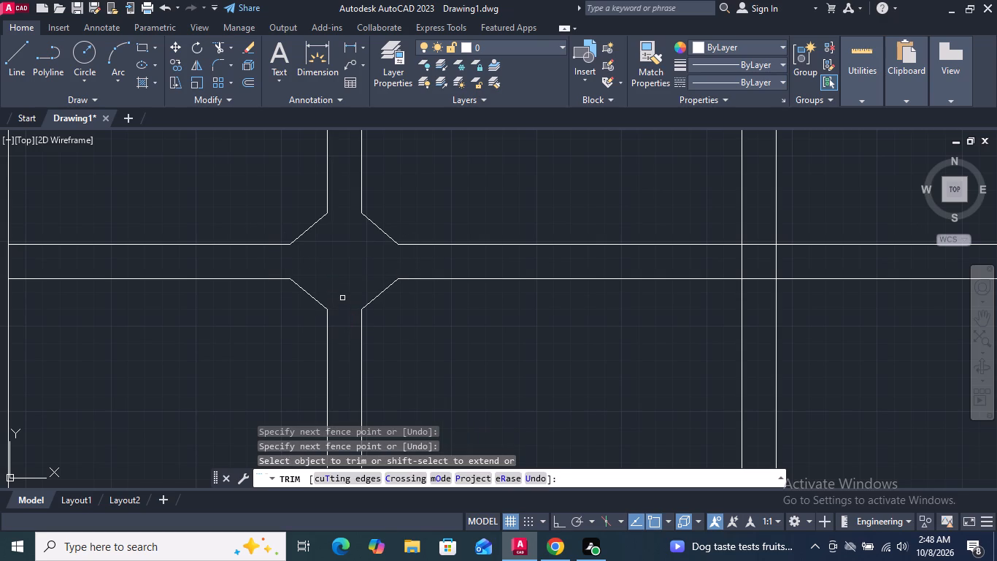
key("Return")
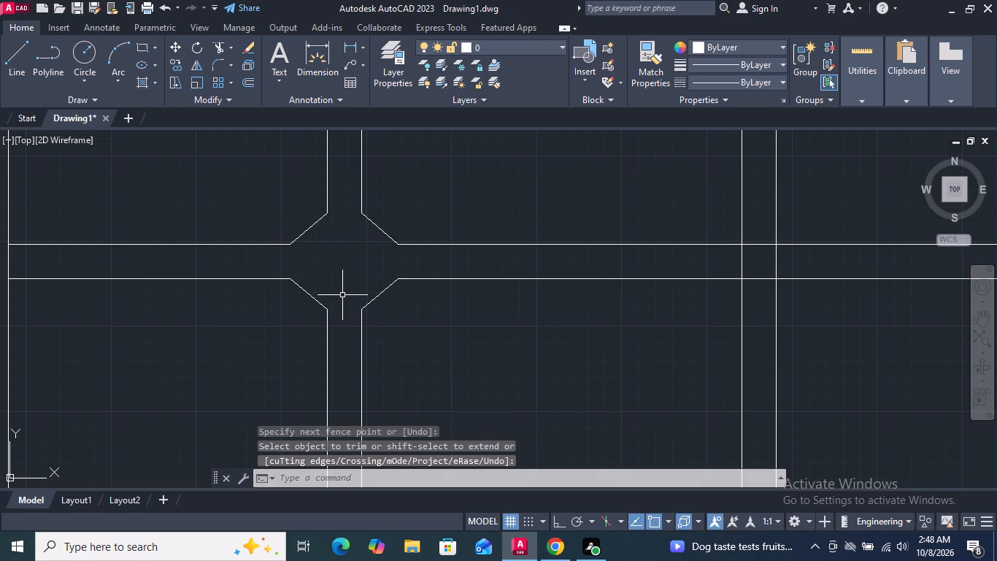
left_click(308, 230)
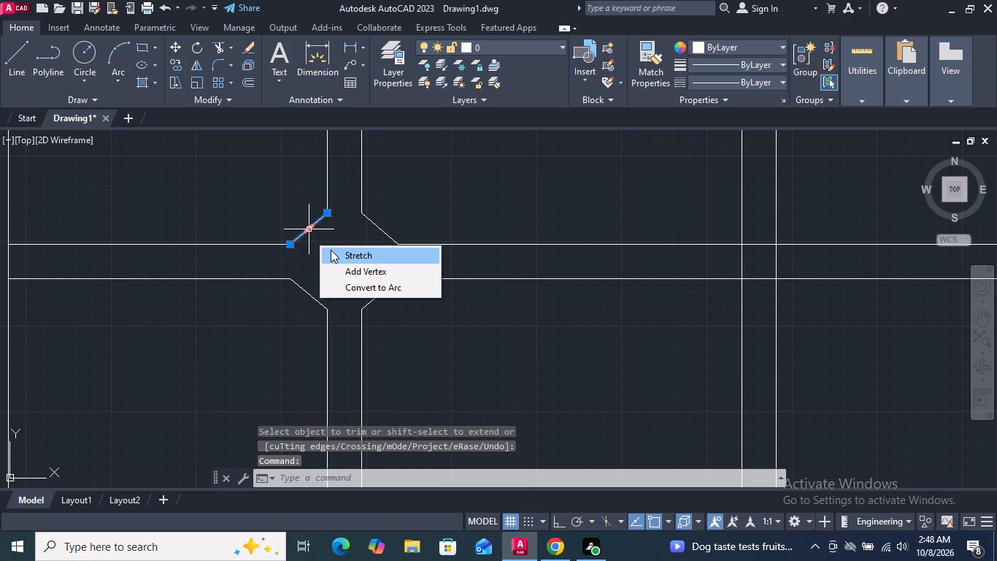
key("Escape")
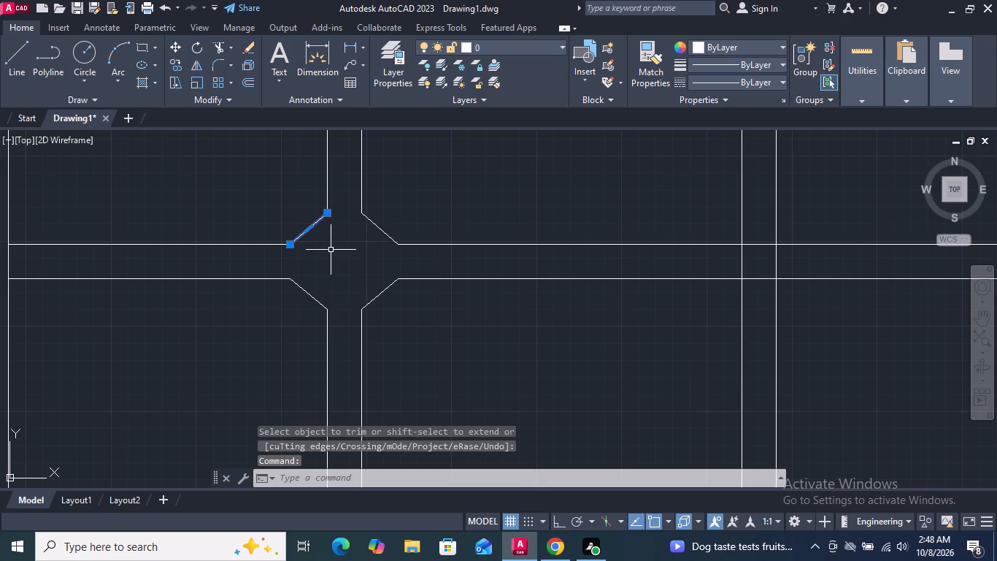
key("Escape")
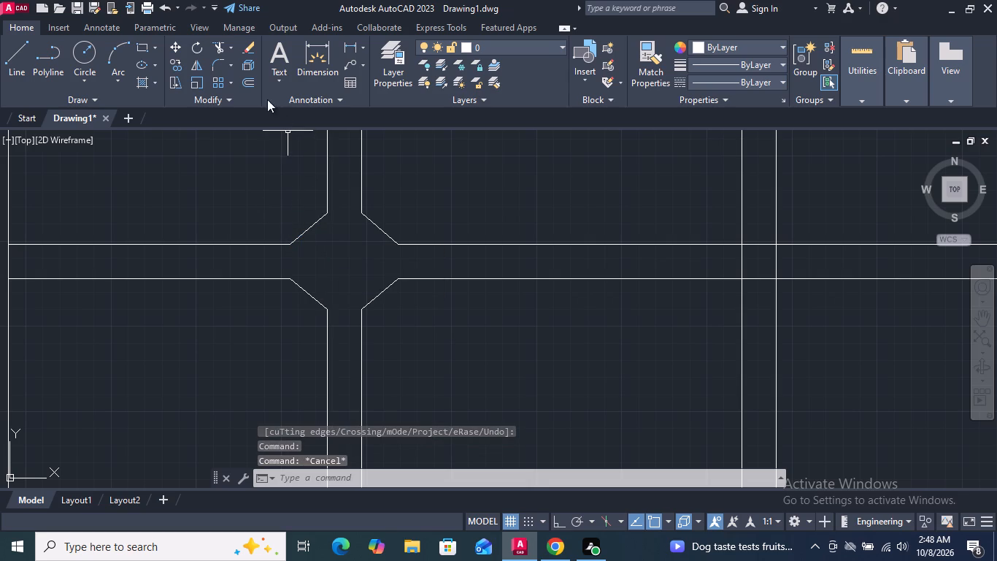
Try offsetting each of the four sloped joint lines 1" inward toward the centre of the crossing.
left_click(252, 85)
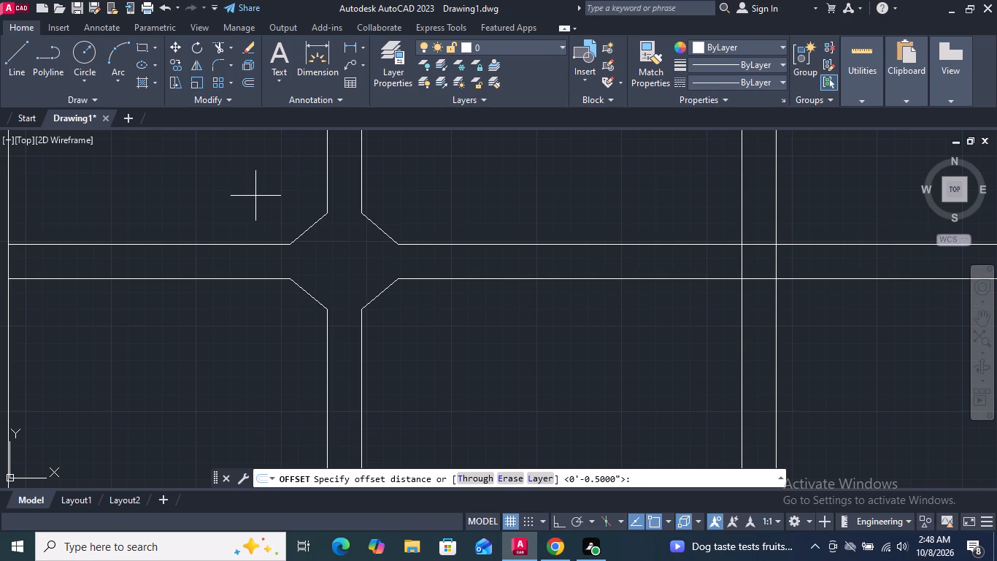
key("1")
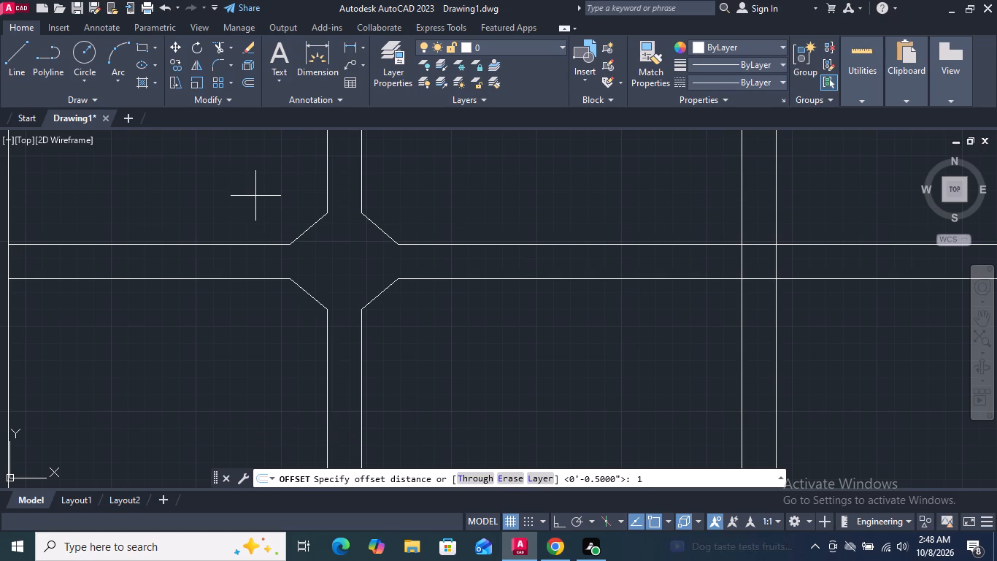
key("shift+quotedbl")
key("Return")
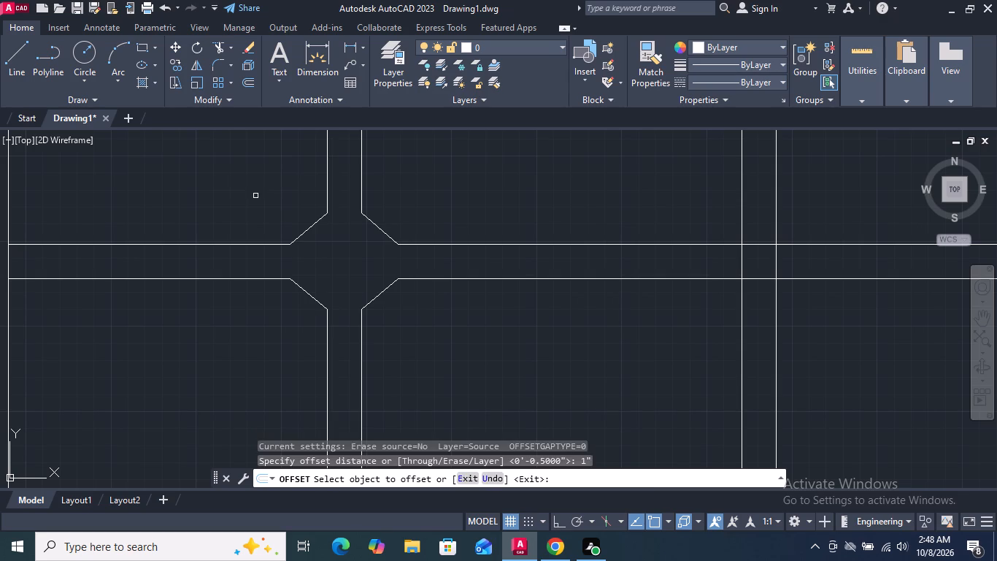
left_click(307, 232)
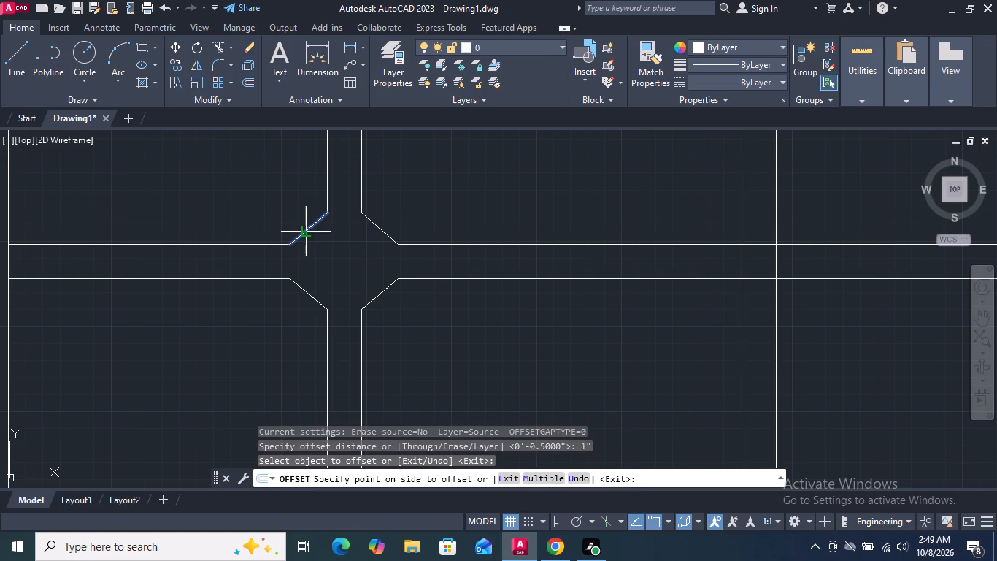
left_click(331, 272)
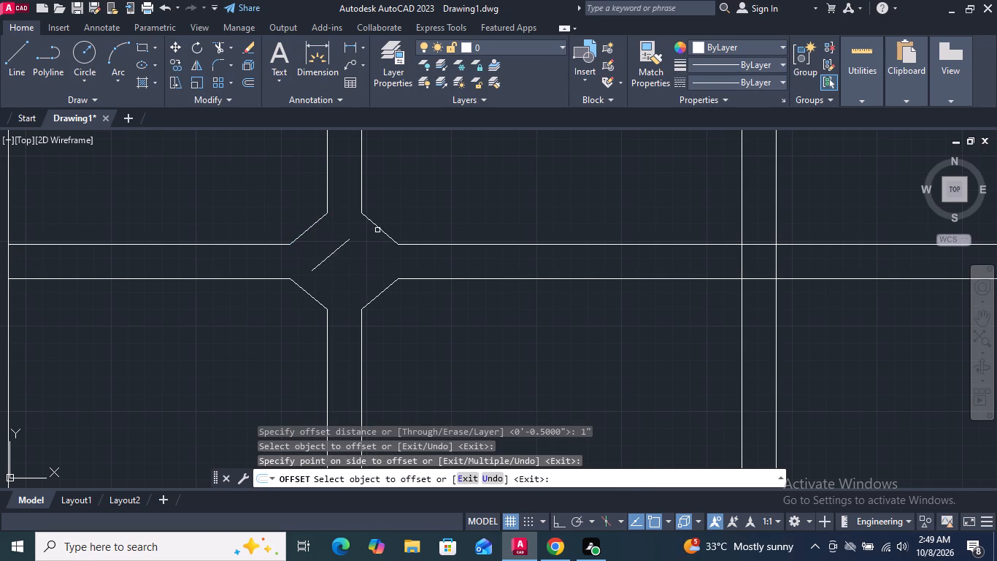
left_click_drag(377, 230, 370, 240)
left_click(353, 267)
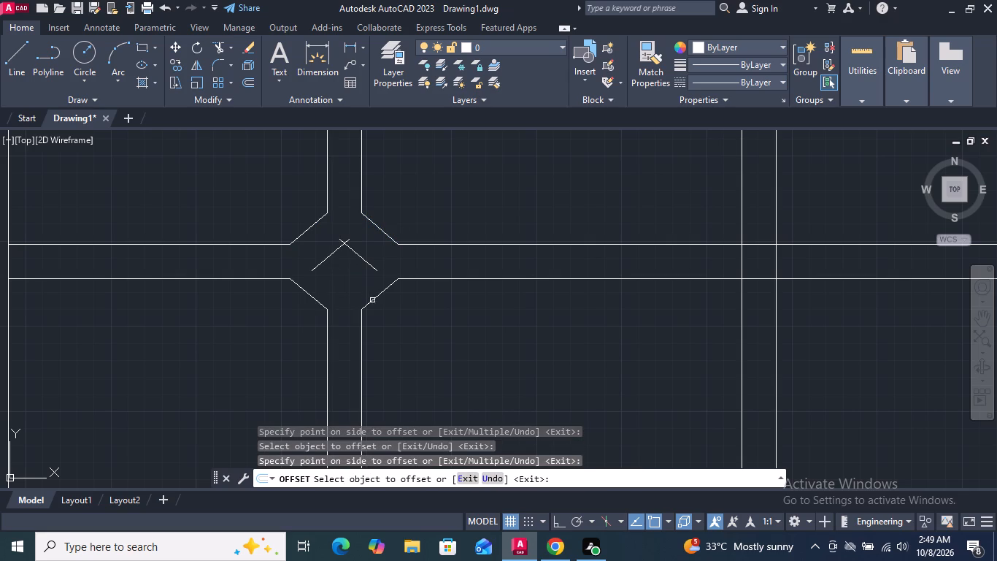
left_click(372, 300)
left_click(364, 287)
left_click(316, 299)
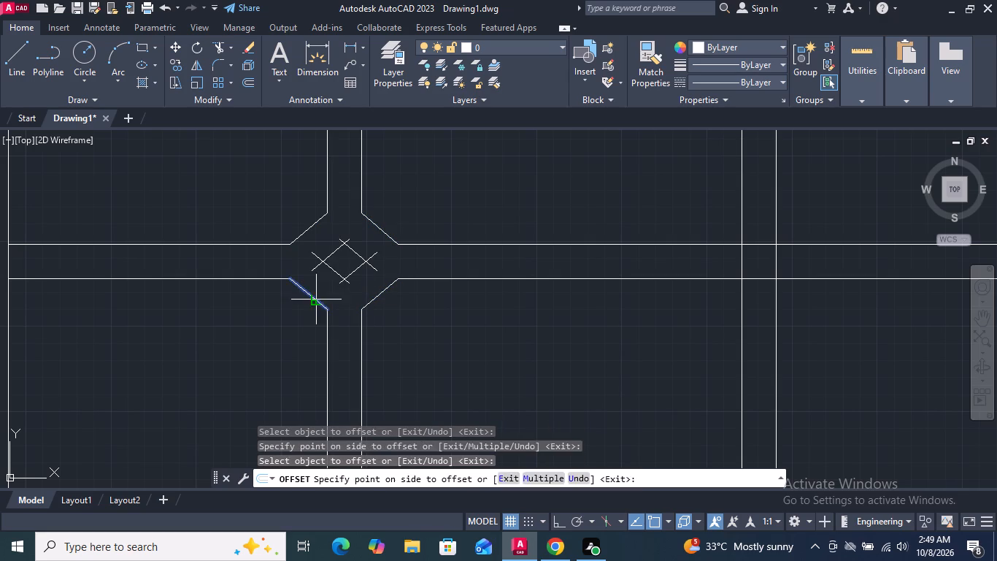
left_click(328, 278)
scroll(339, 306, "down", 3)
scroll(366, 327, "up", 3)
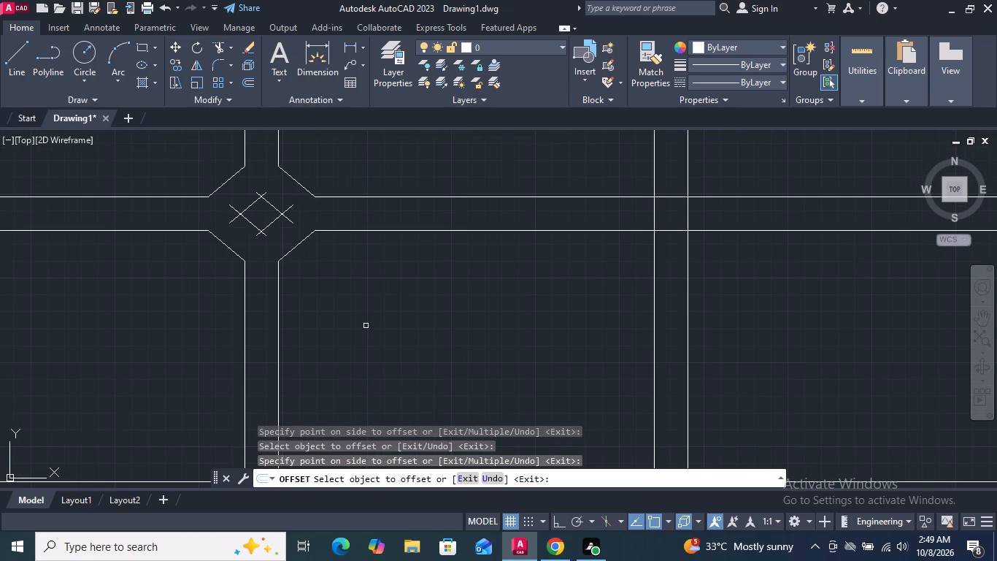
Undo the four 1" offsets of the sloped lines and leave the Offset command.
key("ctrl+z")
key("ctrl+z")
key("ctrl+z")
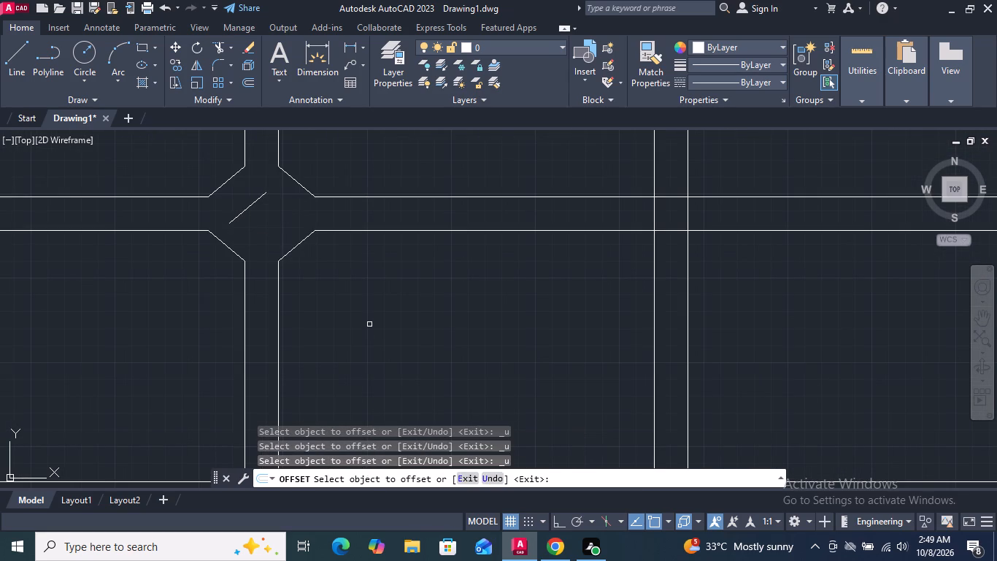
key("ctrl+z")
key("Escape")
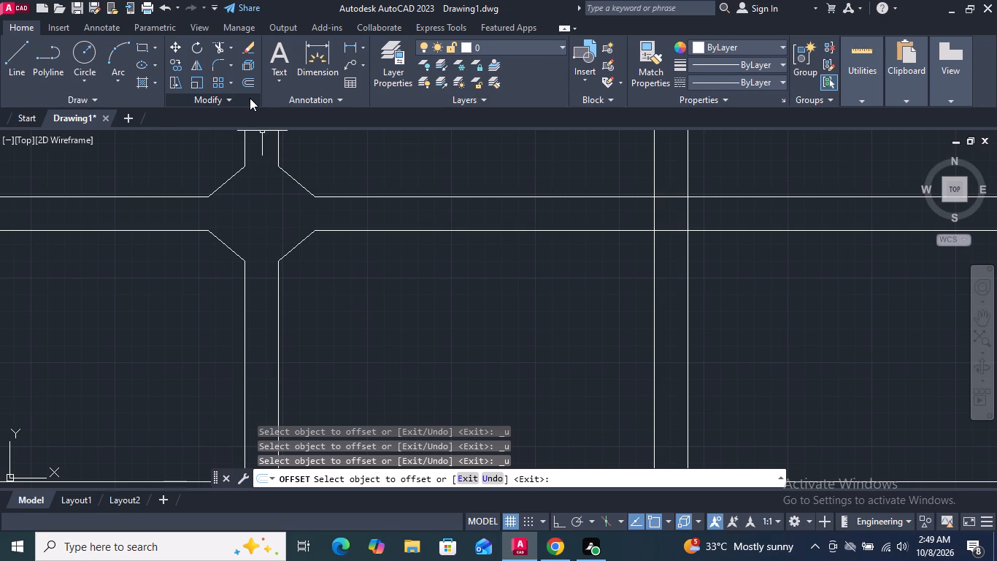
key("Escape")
Offset each of the four sloped joint lines 1/2" inward toward the centre of the crossing.
left_click(248, 87)
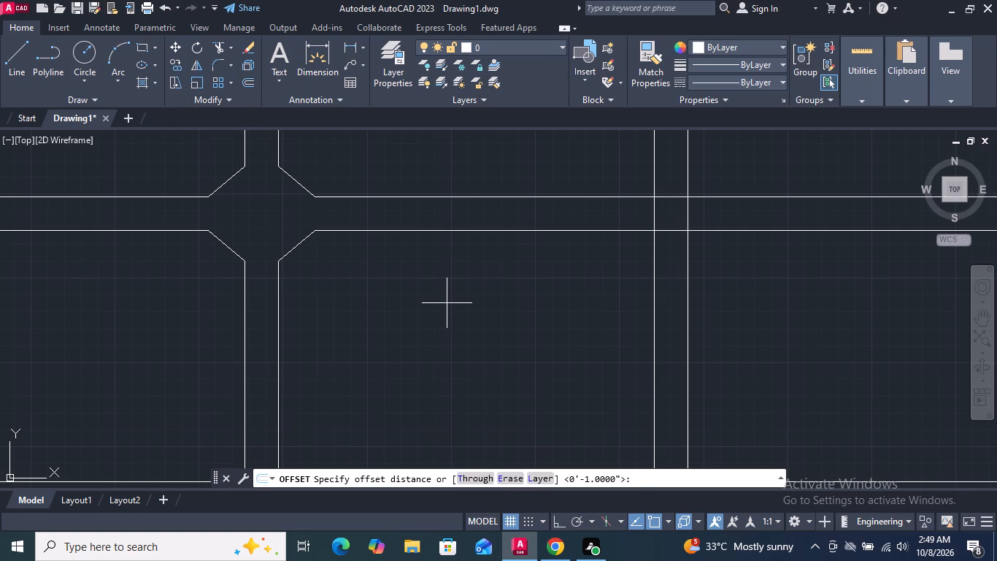
key("1")
type("/2\"")
key("Return")
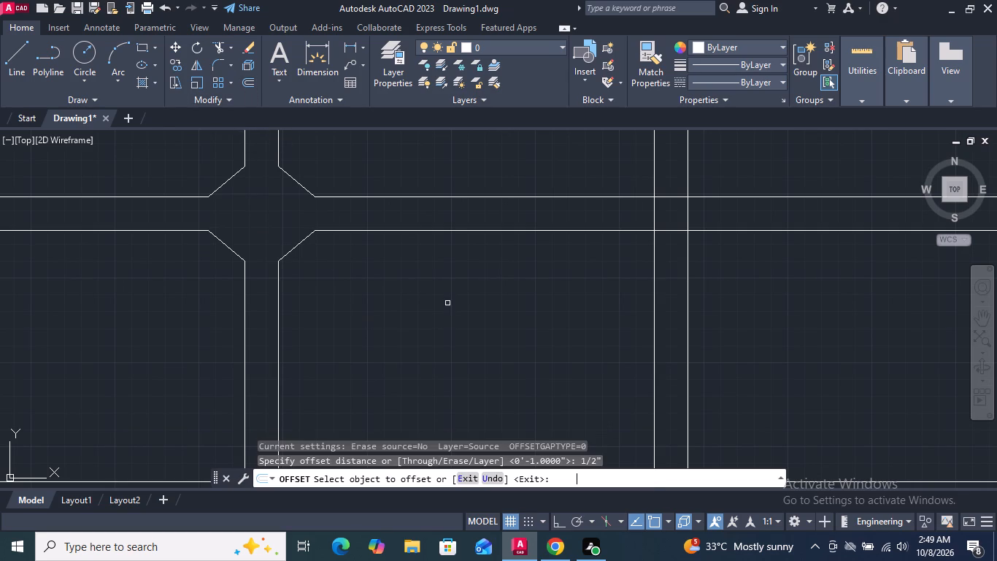
scroll(413, 325, "down", 1)
scroll(333, 264, "up", 3)
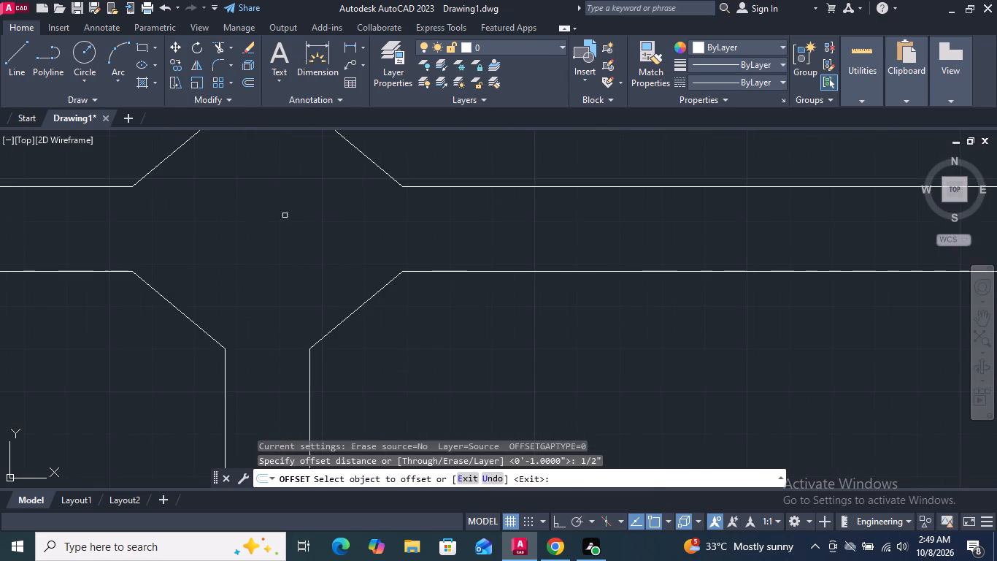
scroll(260, 225, "down", 1)
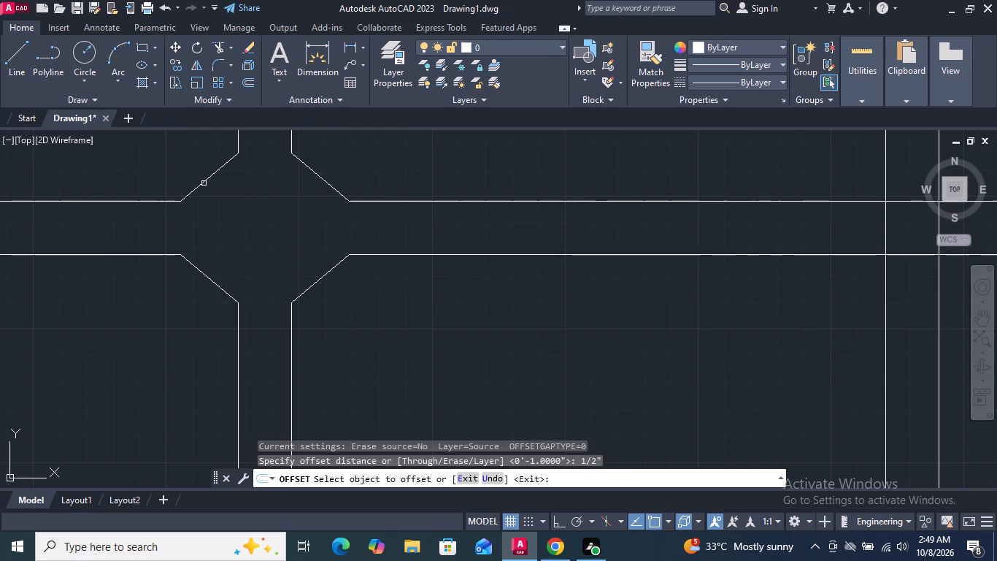
left_click(204, 183)
left_click(214, 213)
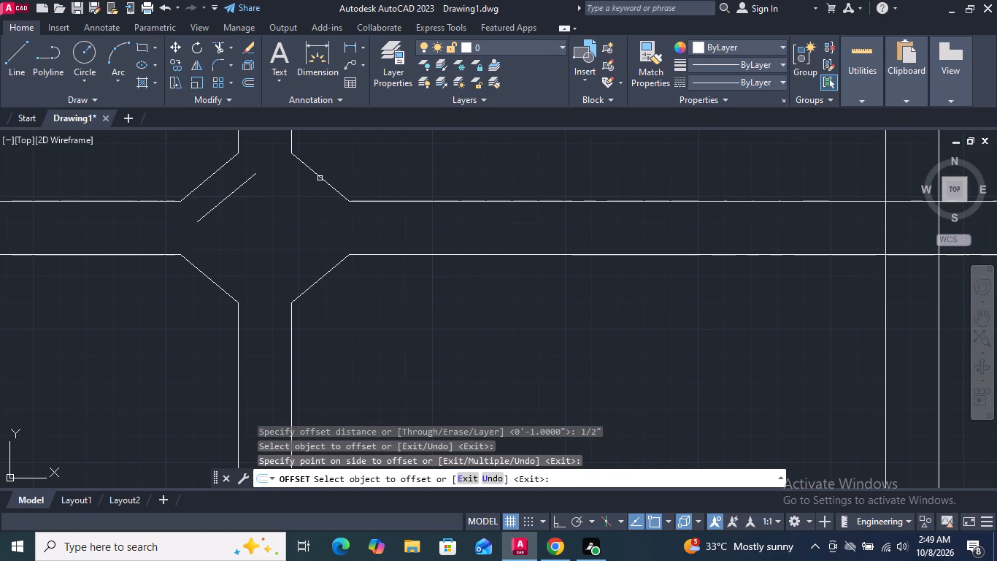
left_click_drag(320, 178, 315, 185)
left_click(287, 218)
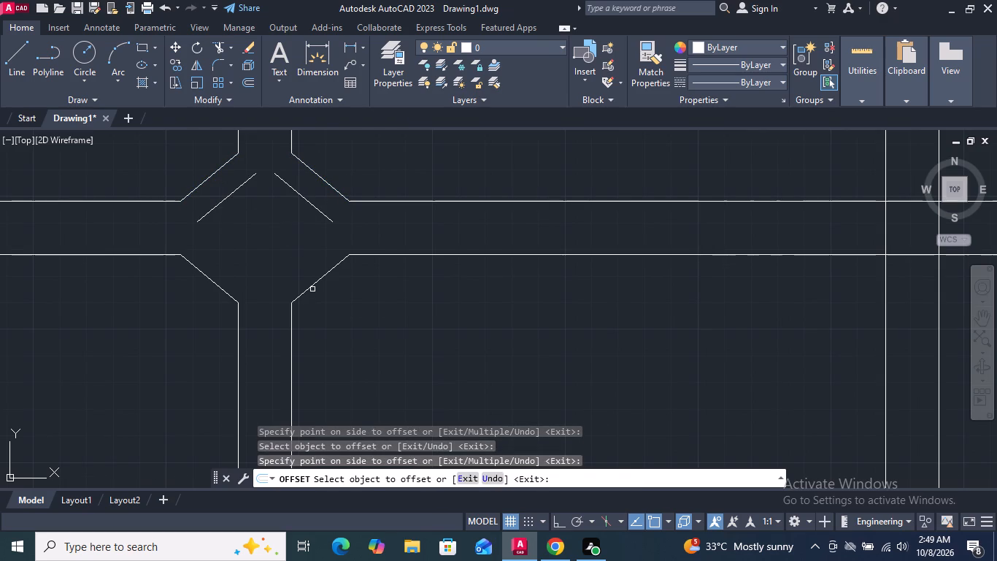
left_click(312, 289)
left_click(274, 247)
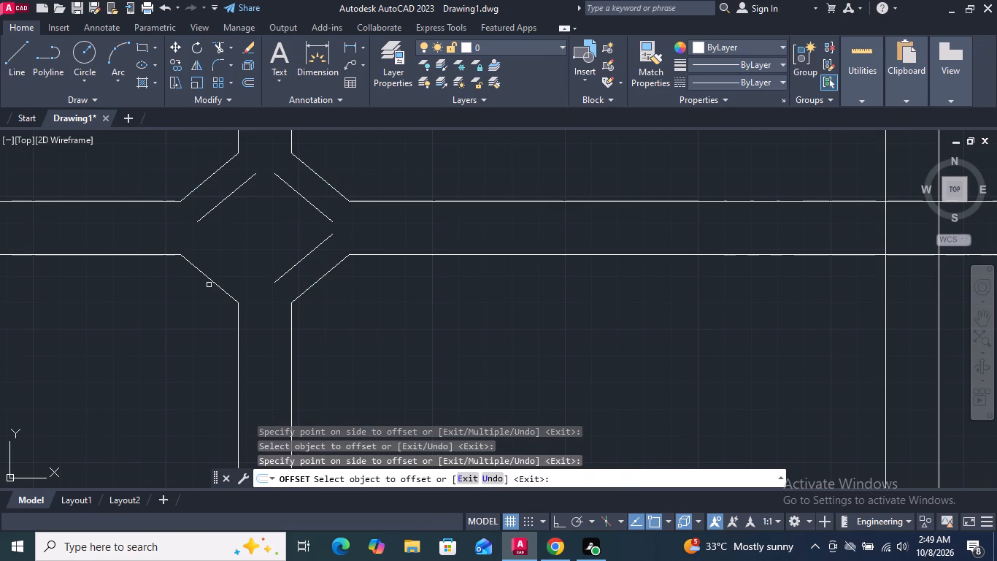
left_click(210, 280)
left_click(235, 256)
key("Return")
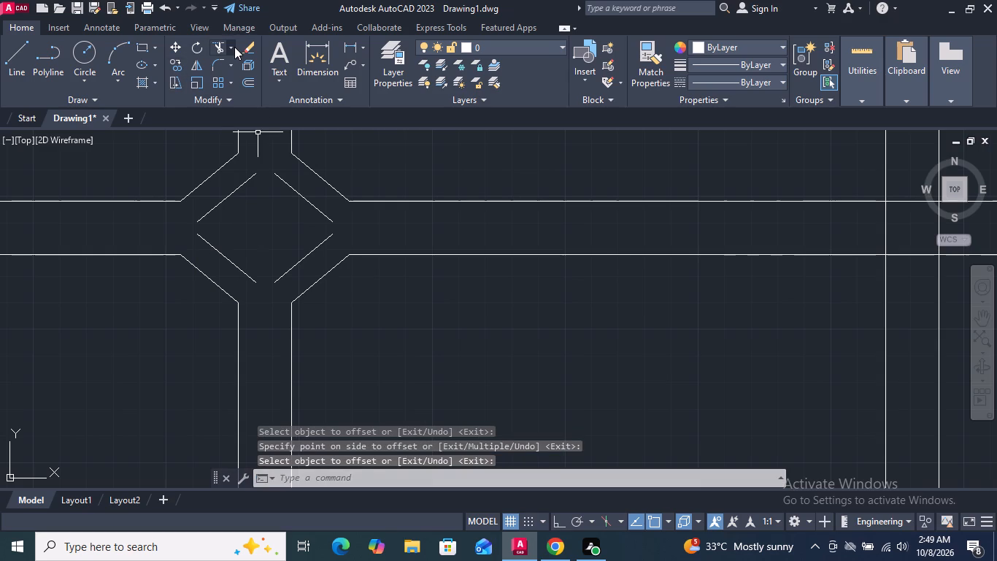
Extend the four inner sloped offset lines at the bar crossing until neighbouring lines meet at the diamond's corners.
left_click(234, 47)
left_click(250, 101)
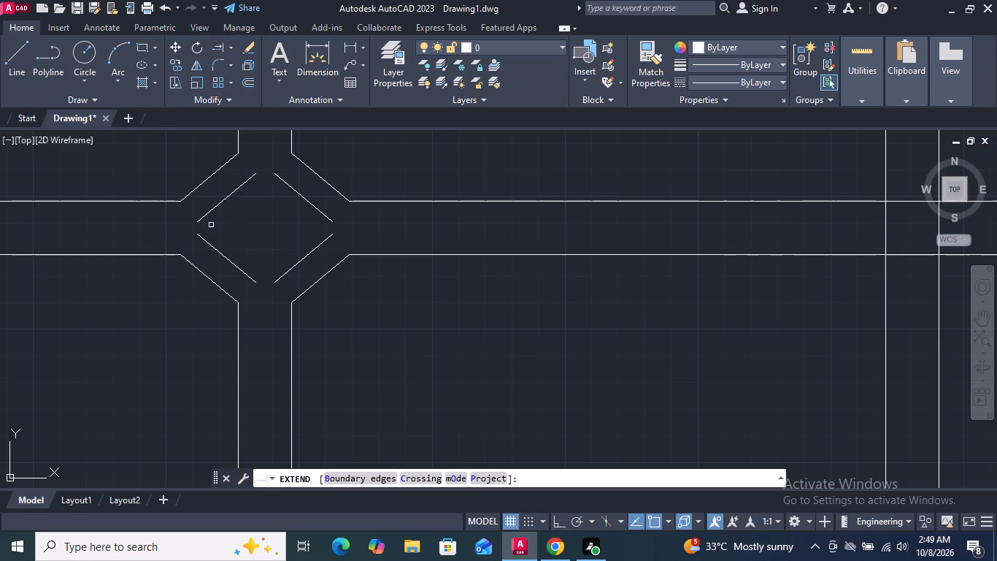
left_click(204, 243)
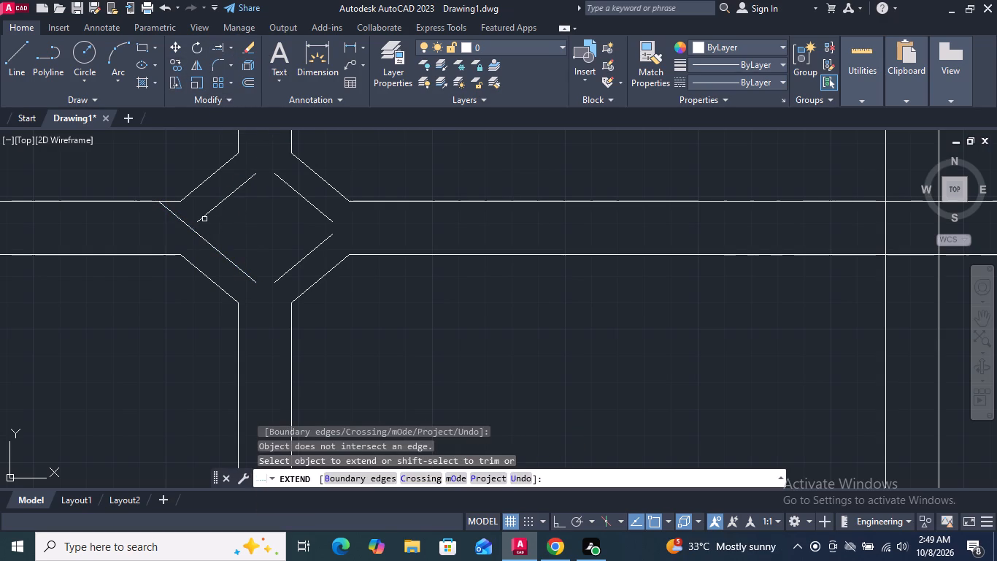
left_click(204, 215)
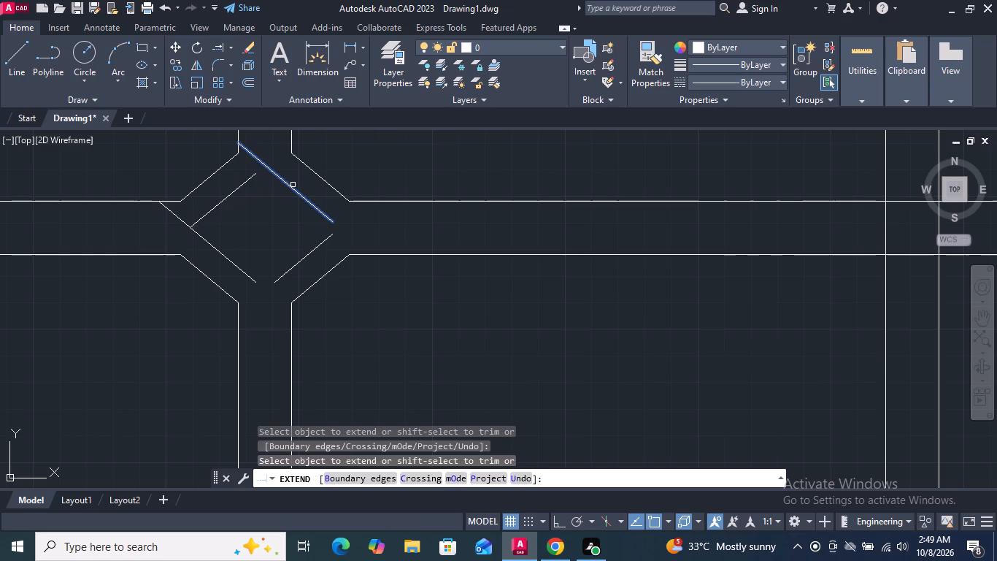
left_click(286, 184)
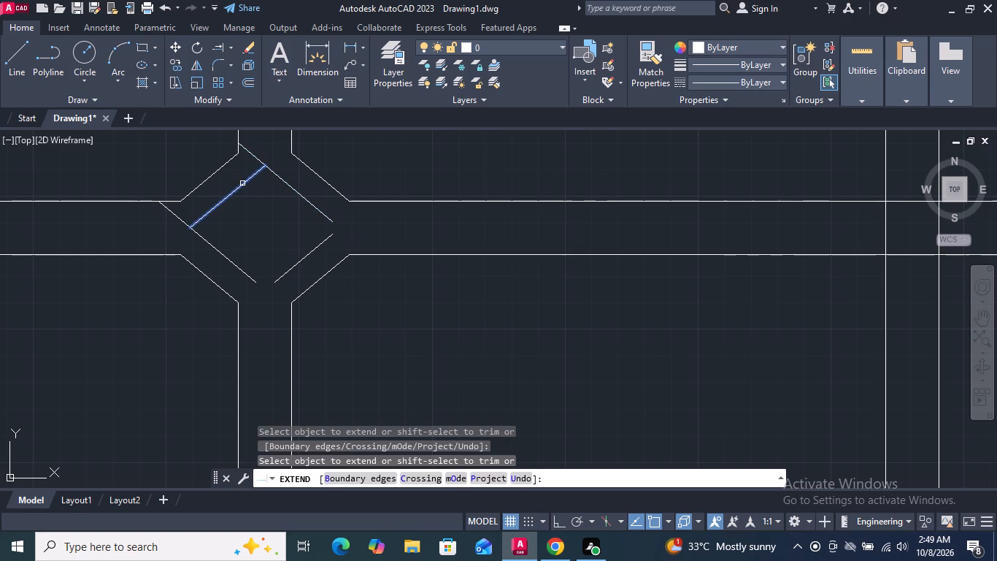
left_click(242, 183)
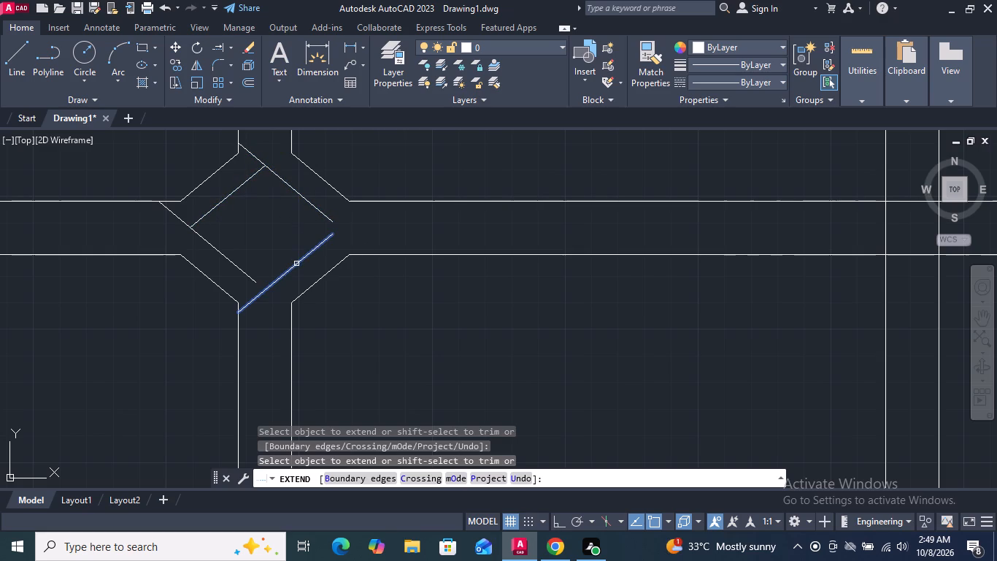
left_click(296, 264)
left_click(250, 275)
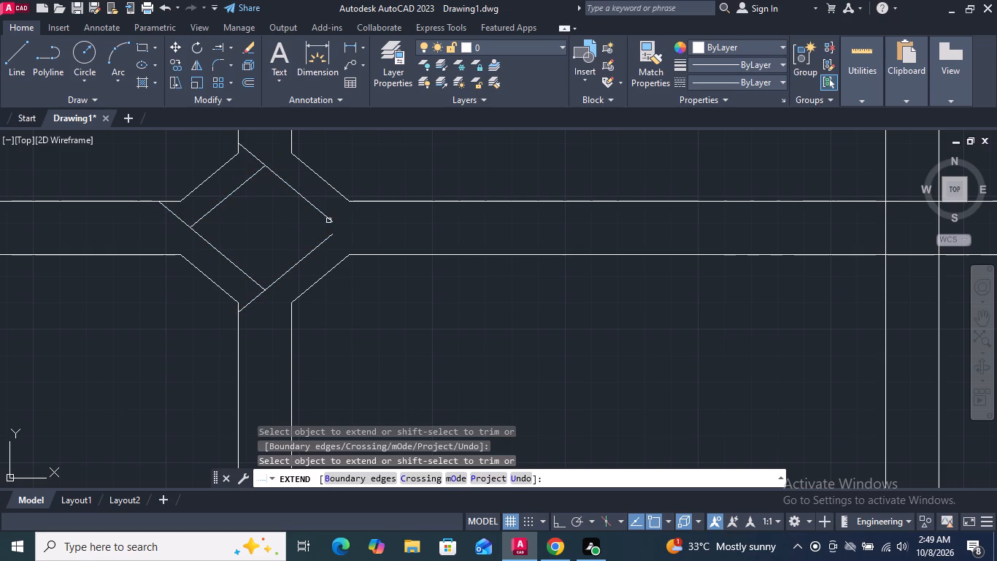
left_click(328, 219)
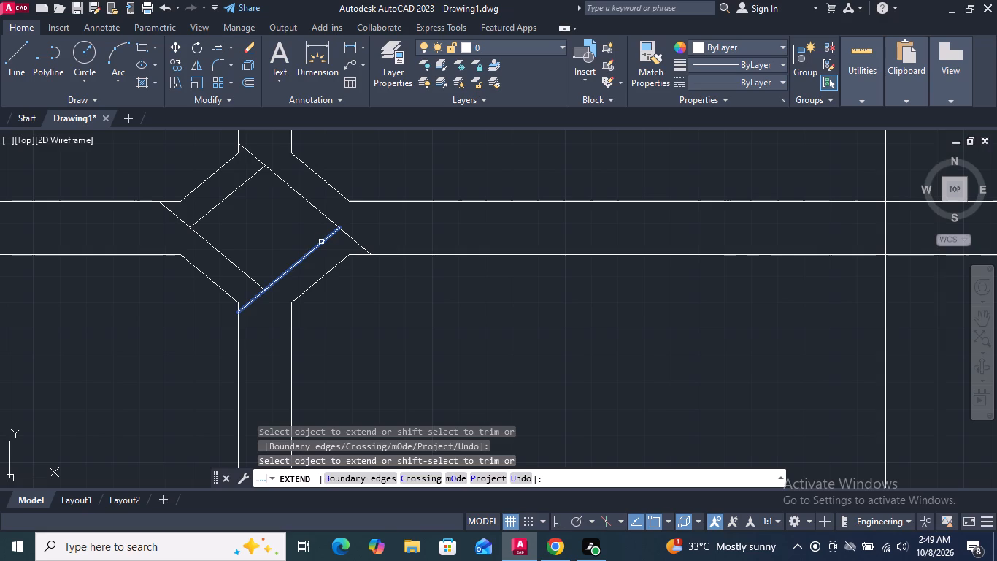
left_click(321, 242)
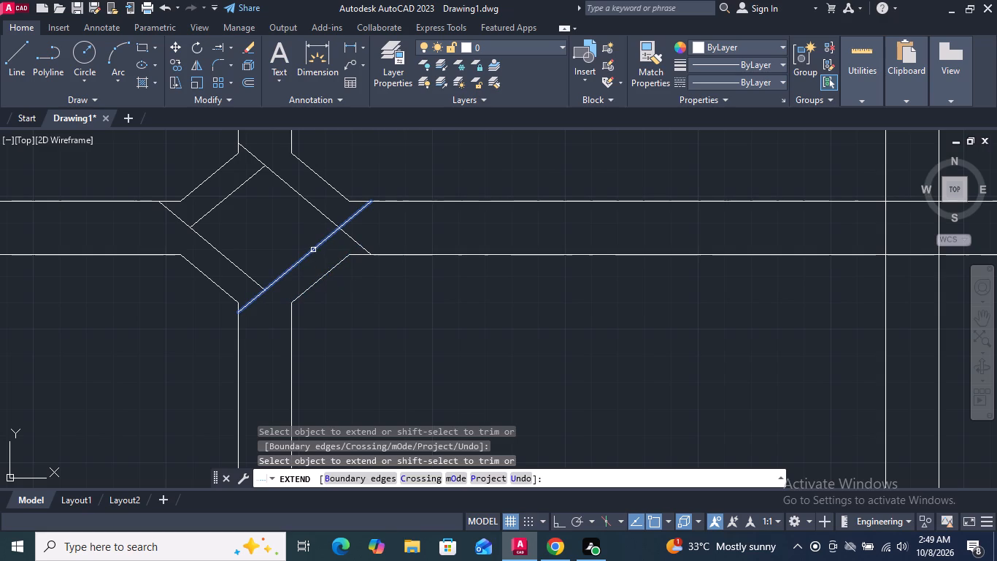
left_click(313, 249)
key("Return")
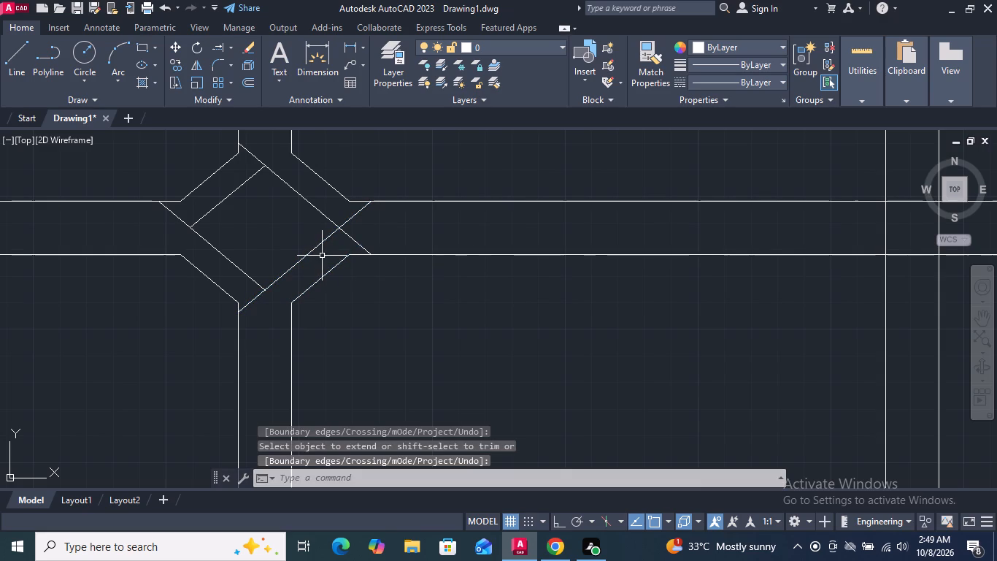
Trim the four line ends overshooting the inner diamond's corners, leaving a closed diamond at the centre of the crossing.
left_click(230, 45)
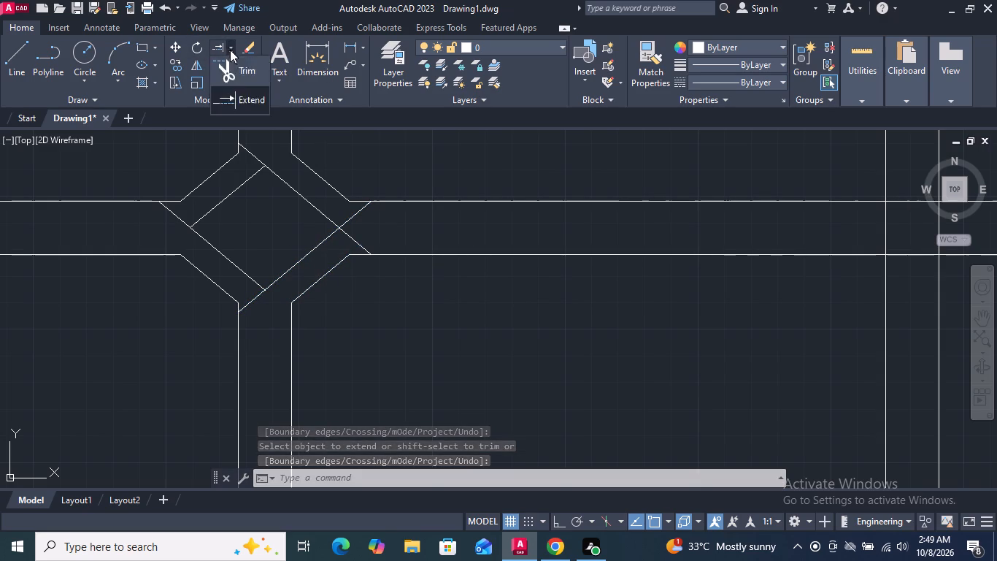
left_click(232, 69)
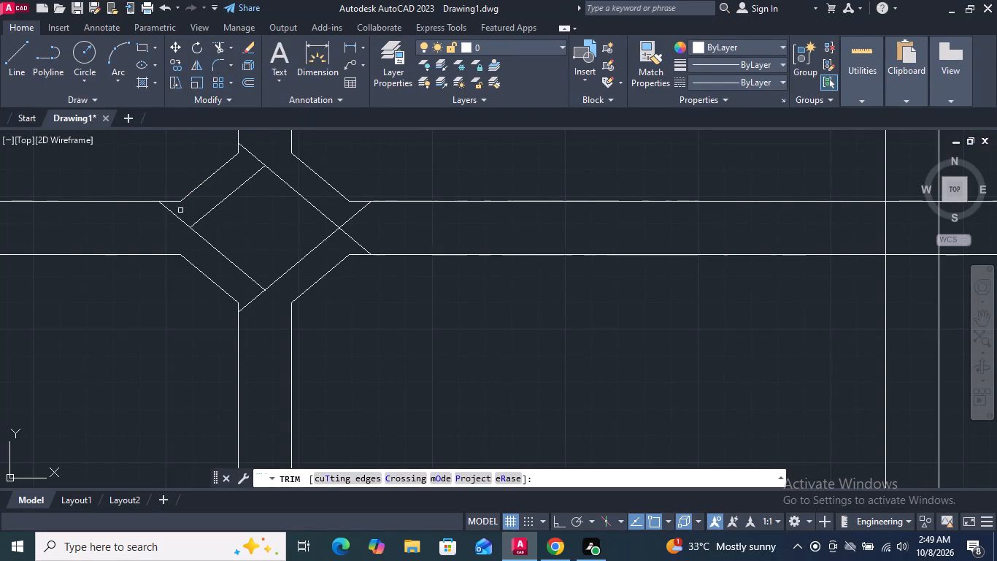
left_click(179, 218)
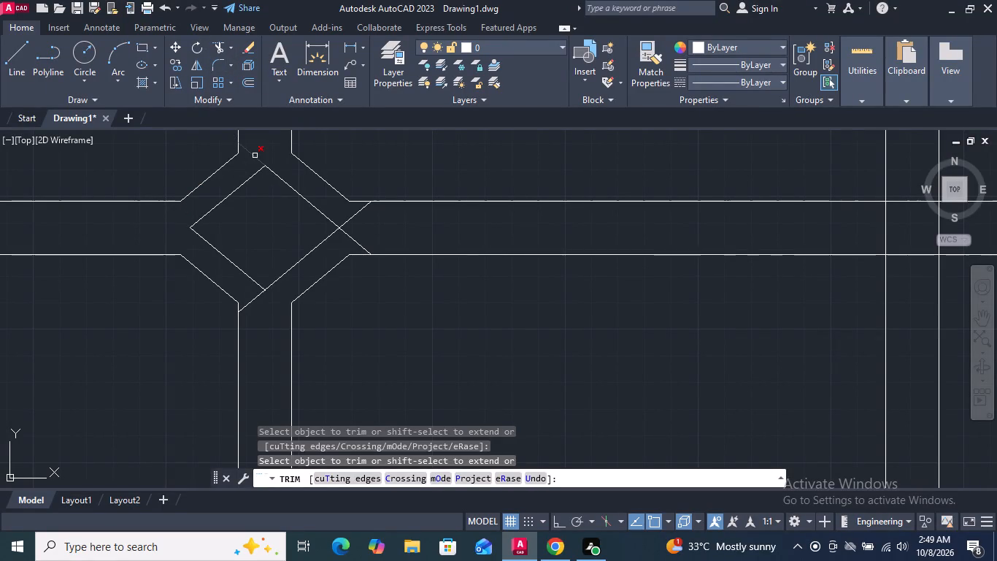
left_click(255, 156)
left_click(352, 217)
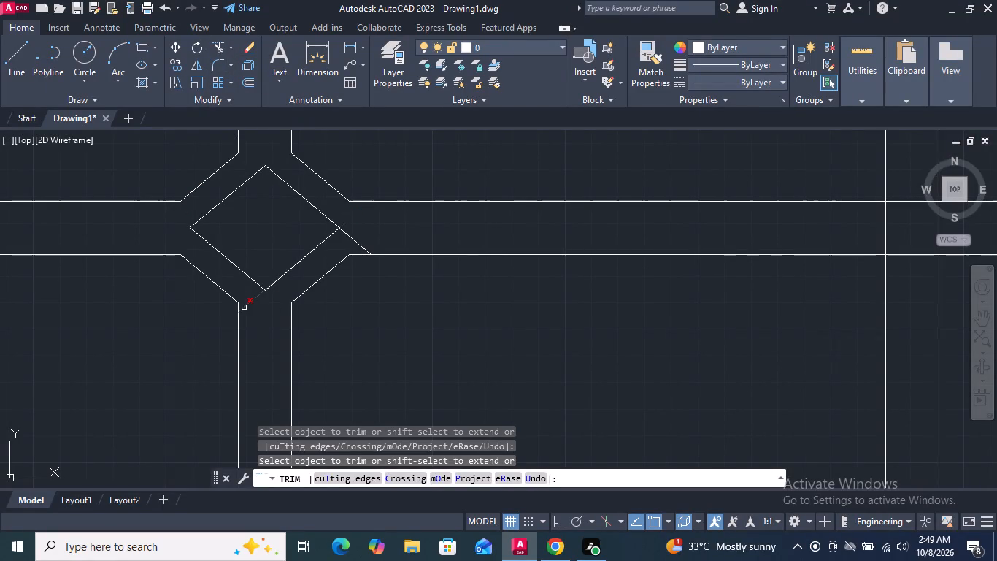
left_click(249, 302)
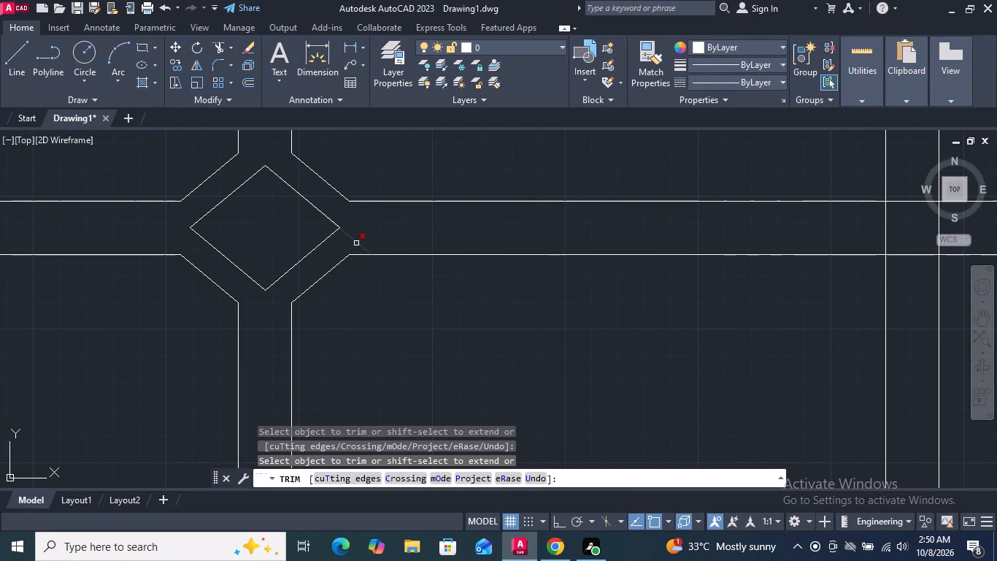
left_click(356, 243)
scroll(369, 259, "down", 3)
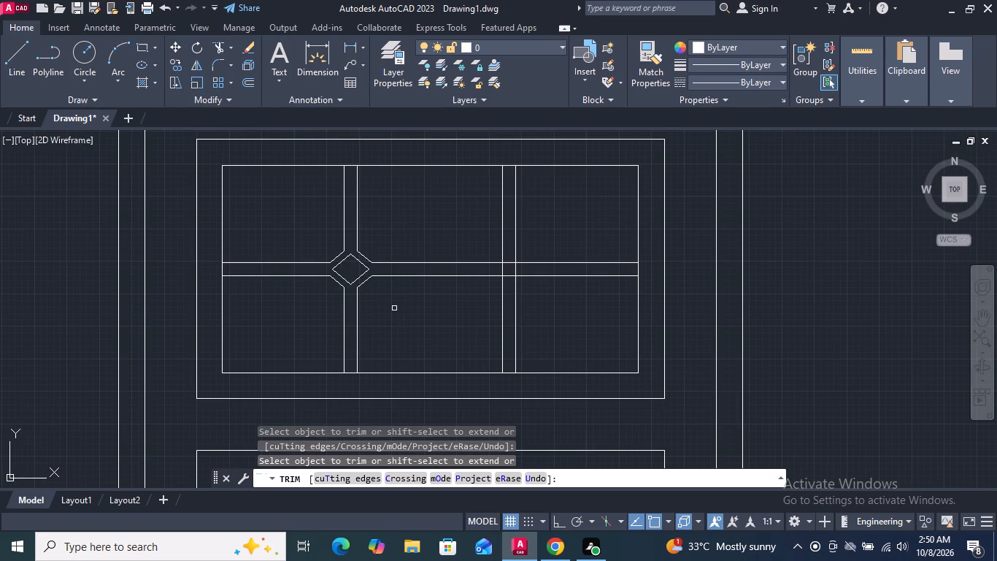
key("Return")
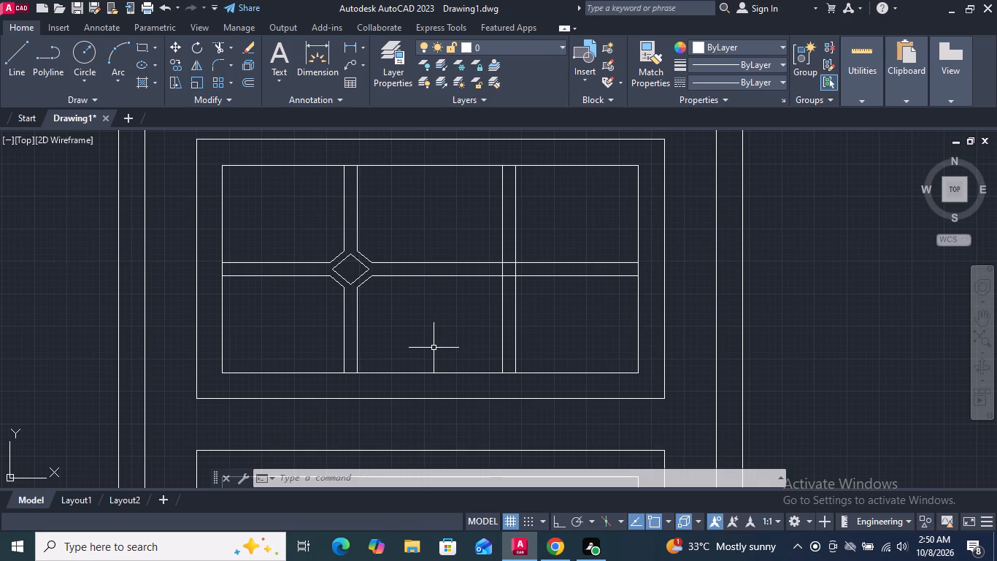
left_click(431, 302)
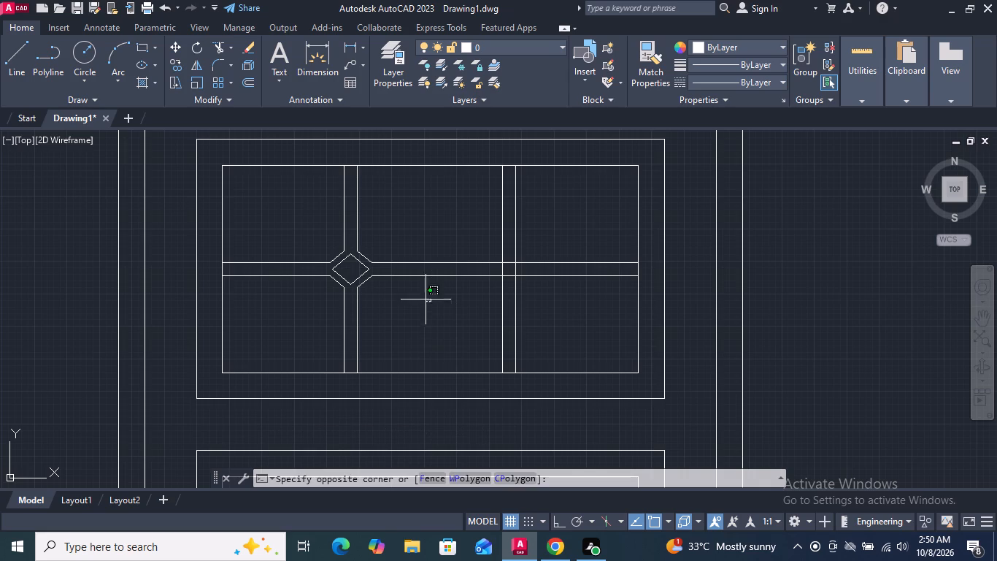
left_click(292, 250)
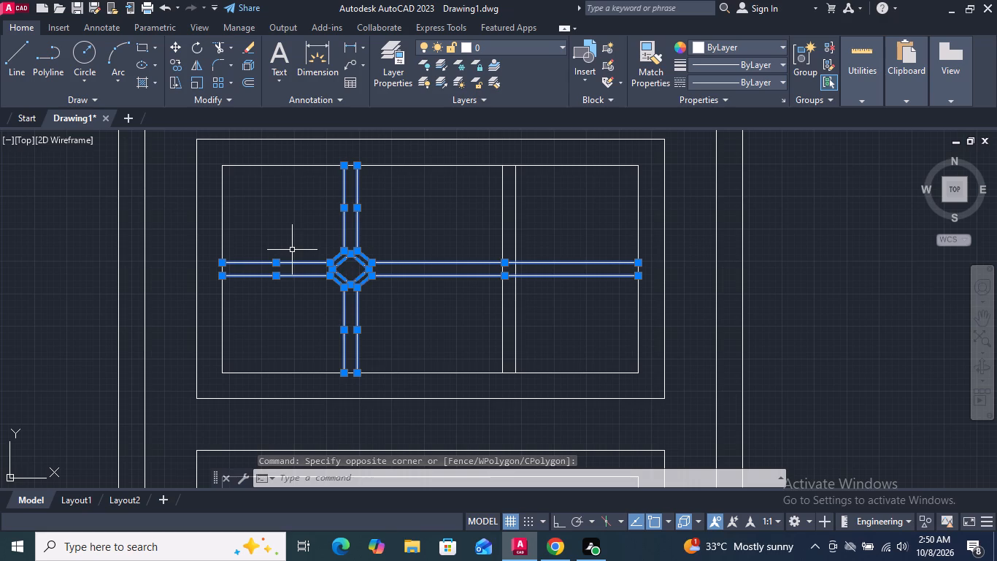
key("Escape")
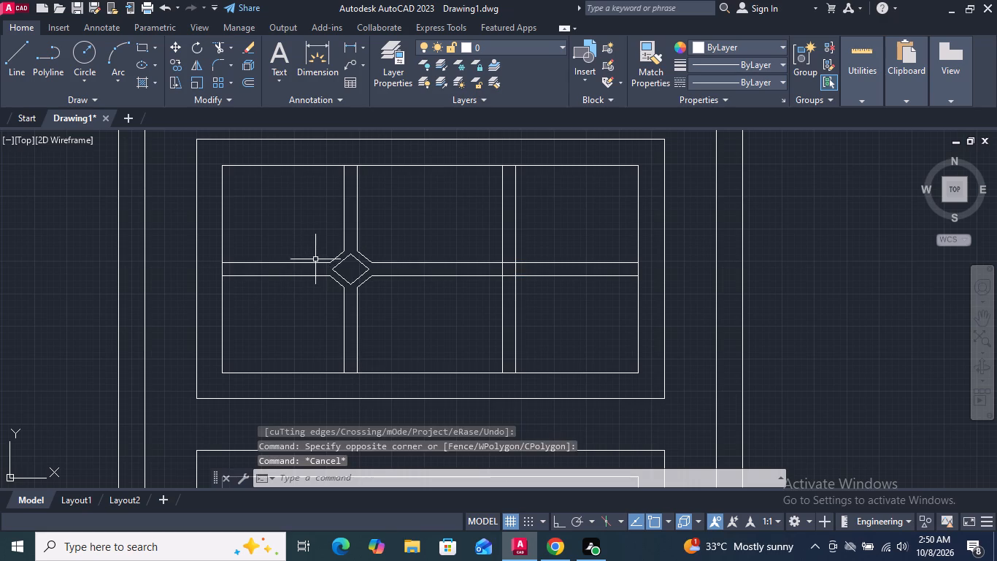
Copy the diamond and its four outer sloped lines to the second bar crossing, using the matching lower ends of the vertical bars as reference points.
scroll(280, 257, "up", 2)
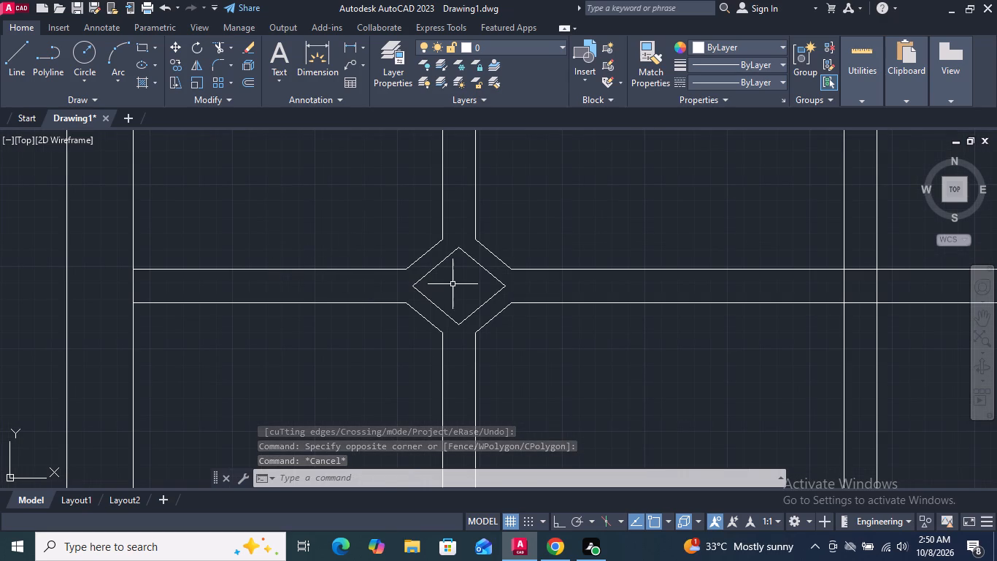
left_click(453, 284)
left_click(420, 250)
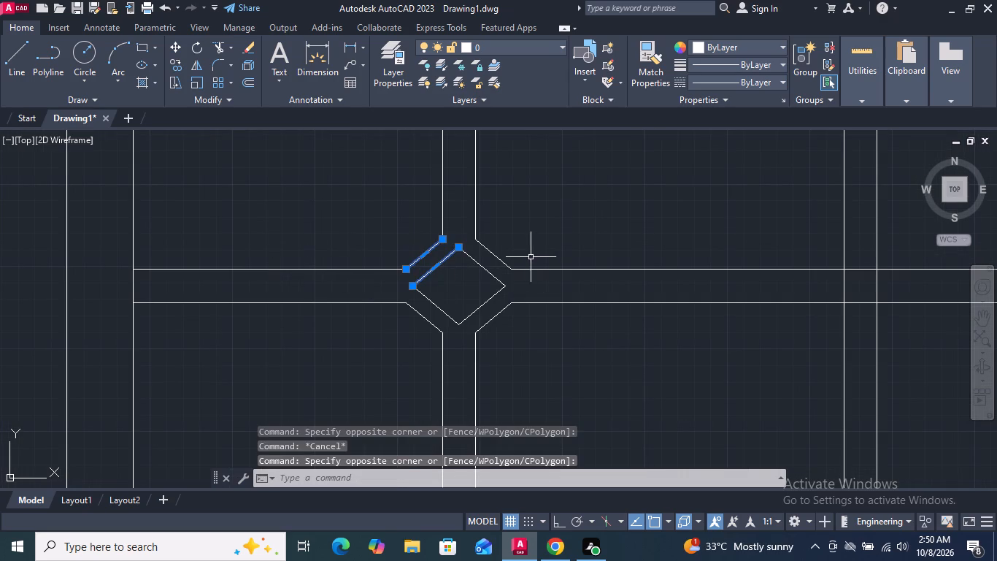
left_click_drag(515, 248, 501, 256)
left_click(470, 276)
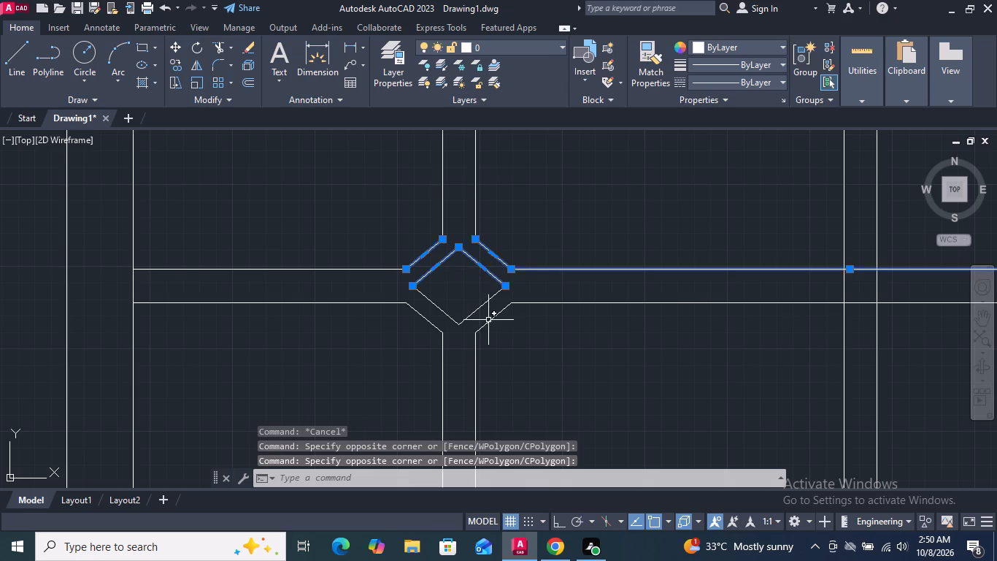
left_click(493, 327)
left_click(472, 294)
left_click_drag(447, 294, 420, 329)
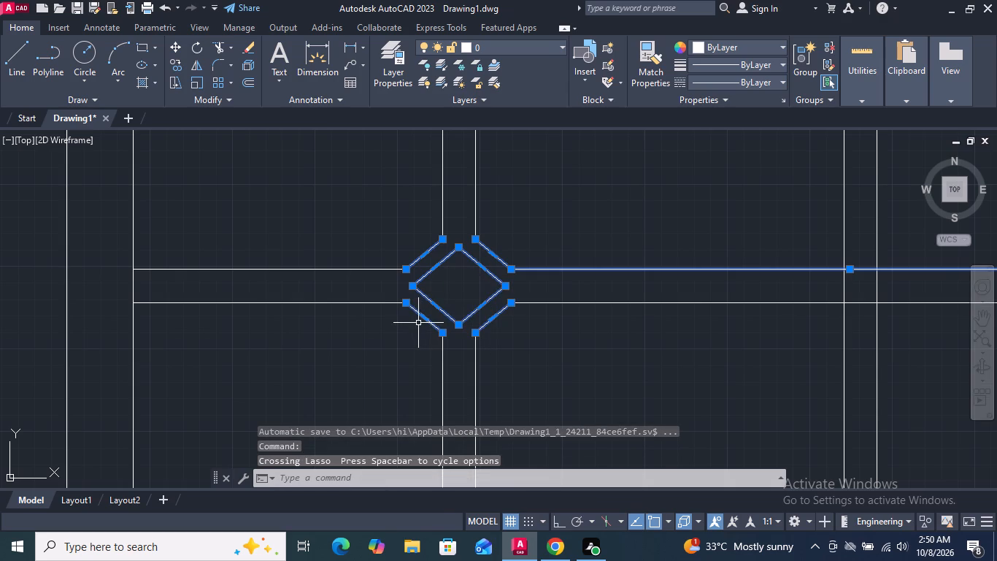
left_click_drag(632, 329, 620, 297, "shift")
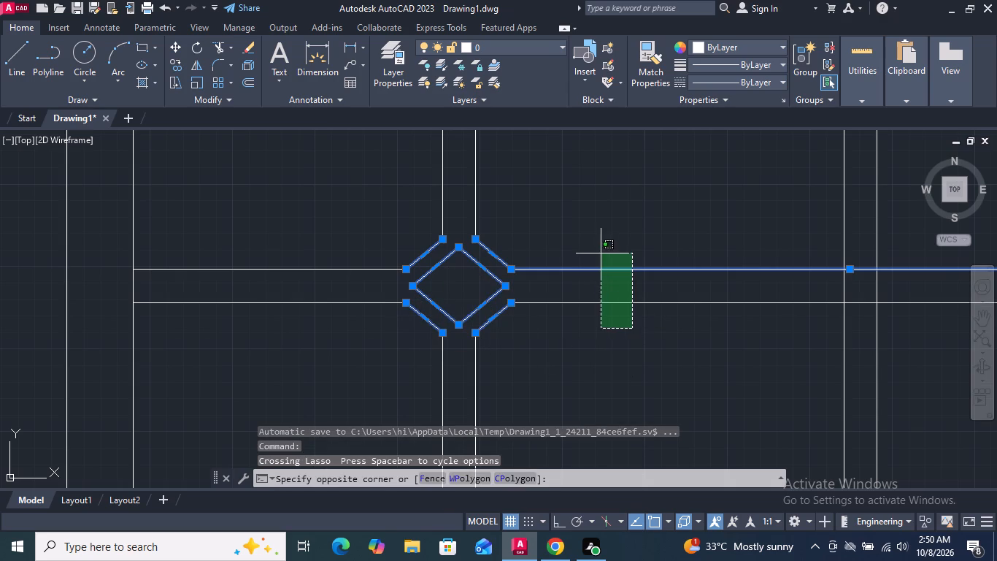
left_click(598, 248, "shift")
scroll(377, 286, "down", 1)
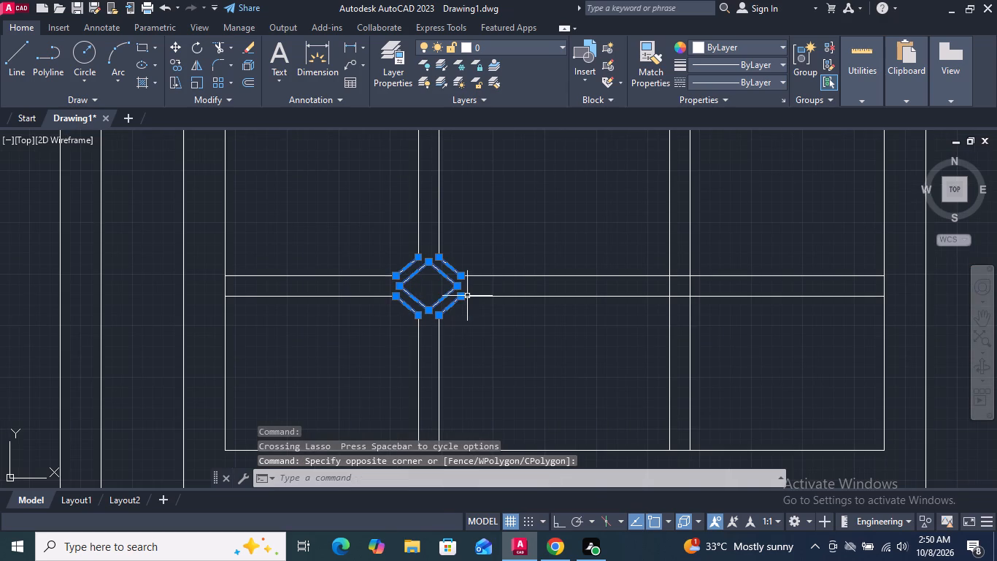
scroll(470, 295, "down", 1)
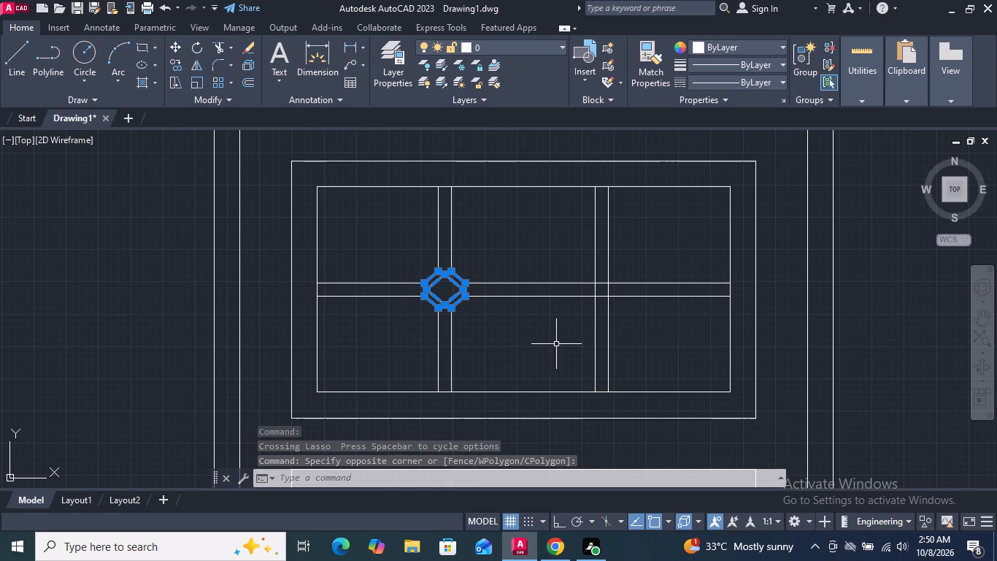
left_click(178, 62)
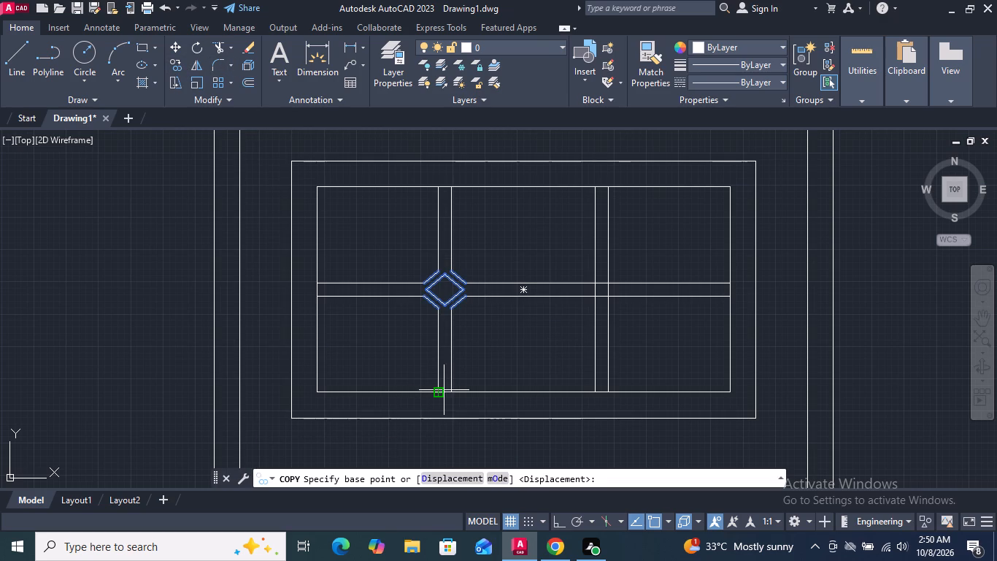
scroll(444, 391, "up", 2)
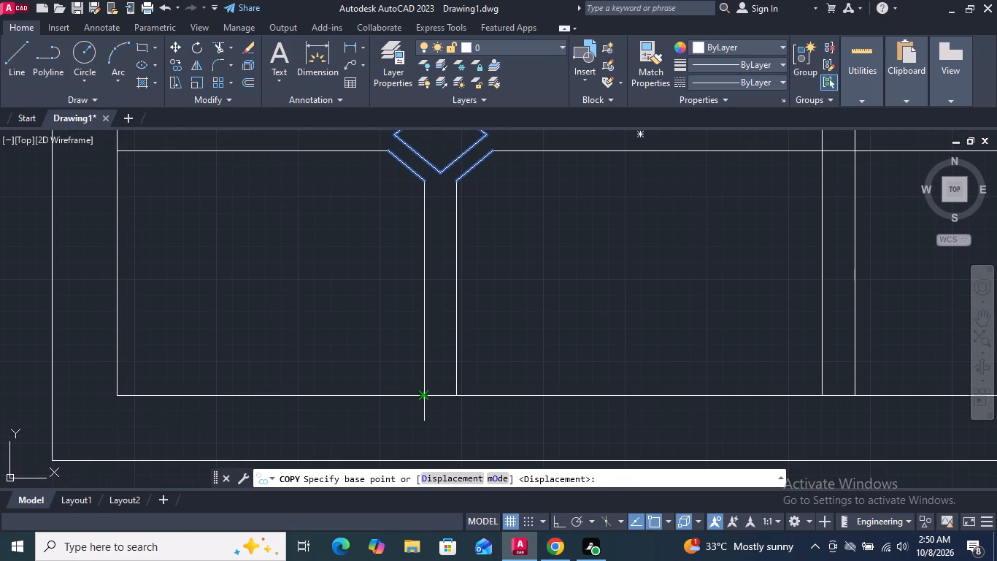
left_click(423, 395)
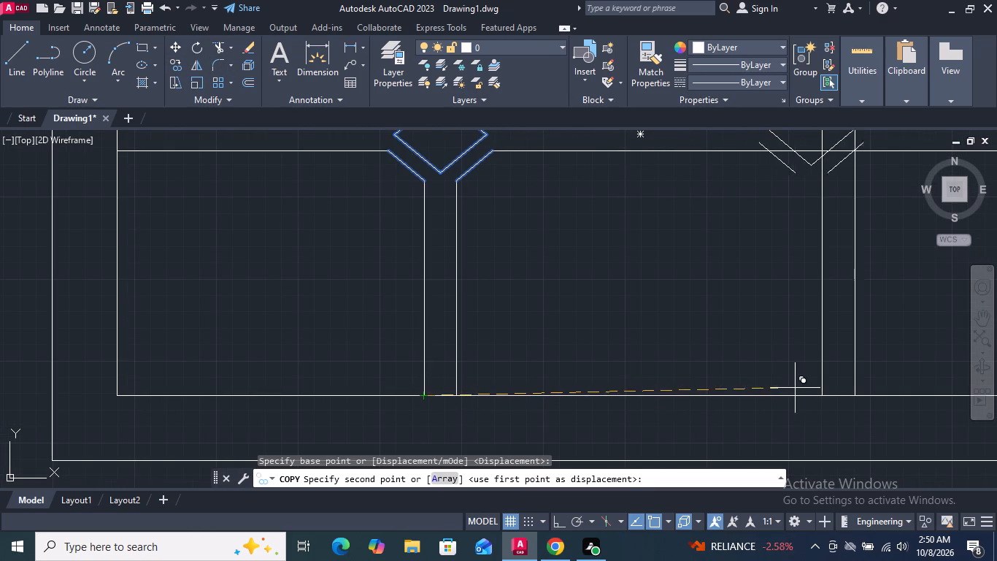
left_click(821, 394)
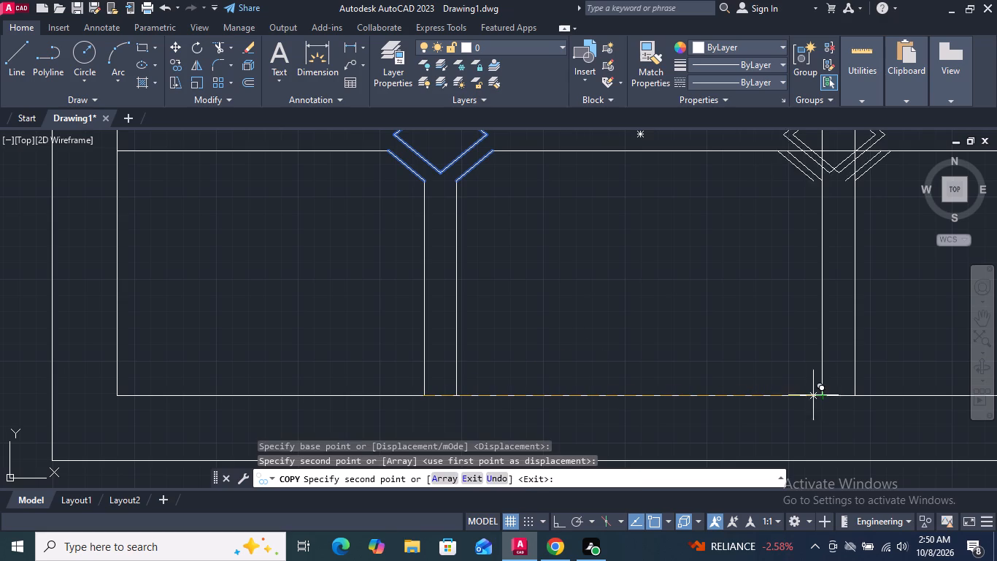
scroll(510, 349, "down", 2)
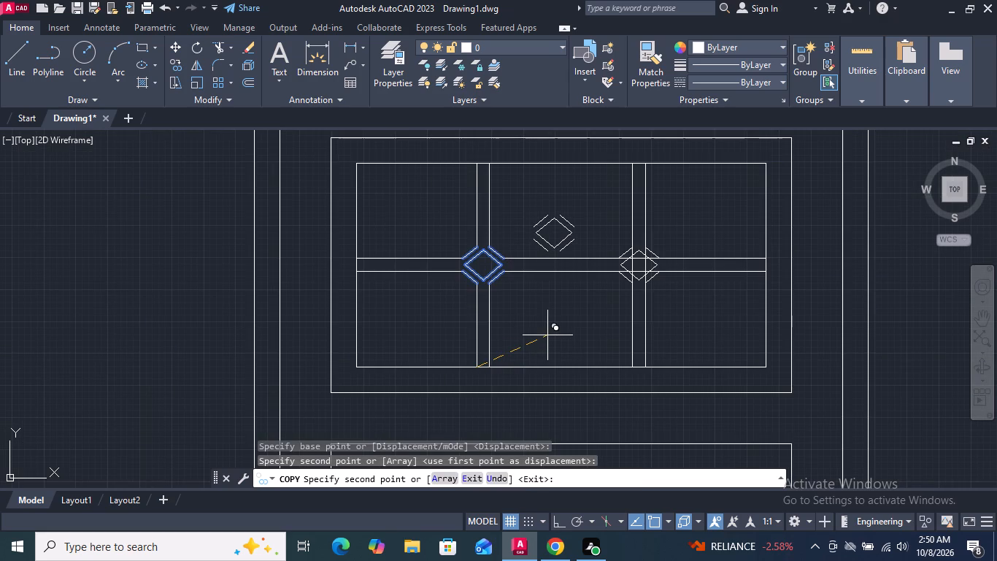
key("Return")
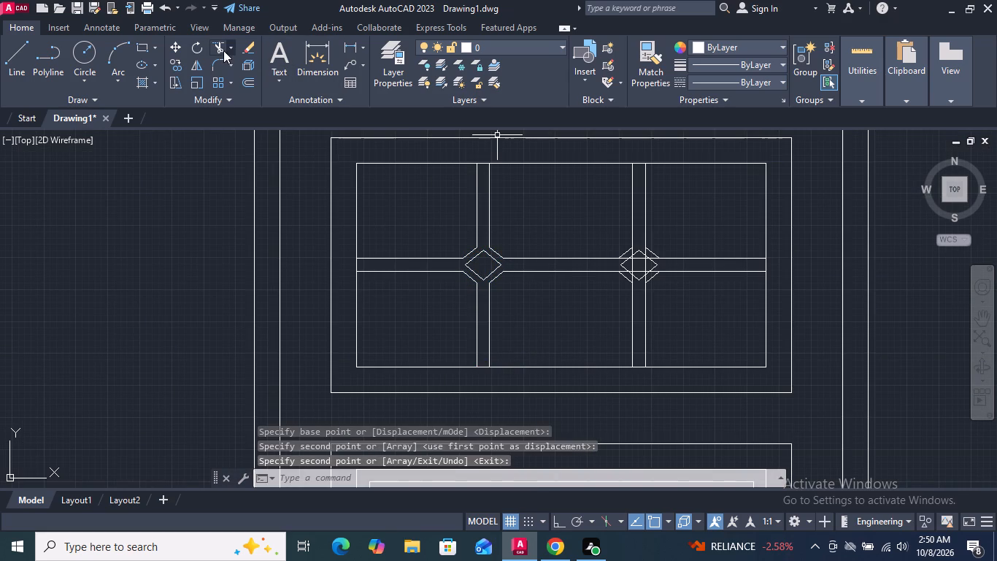
Trim the bar lines between the outer sloped lines and the diamond on all four sides of the second crossing.
left_click(223, 50)
scroll(685, 282, "up", 2)
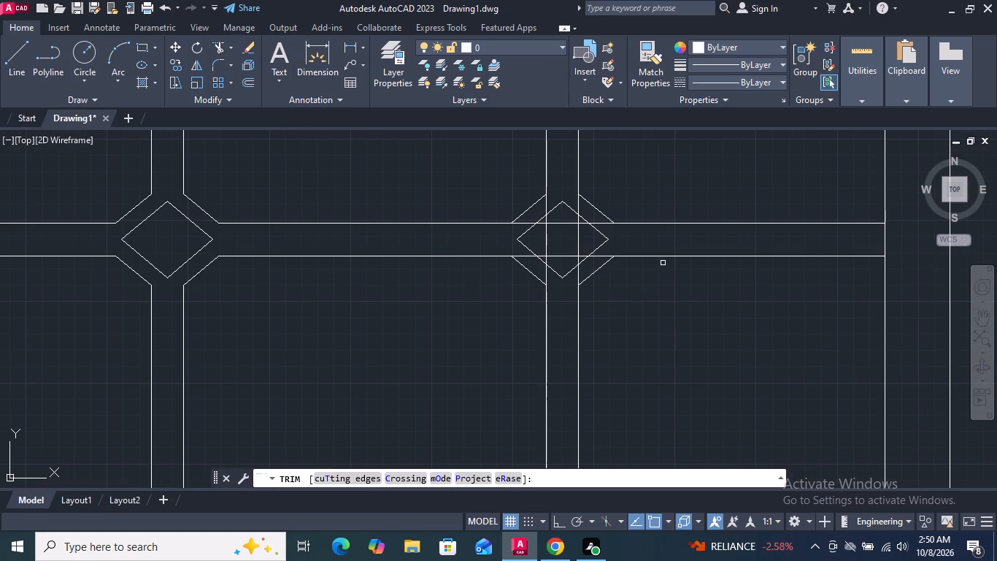
scroll(575, 214, "up", 3)
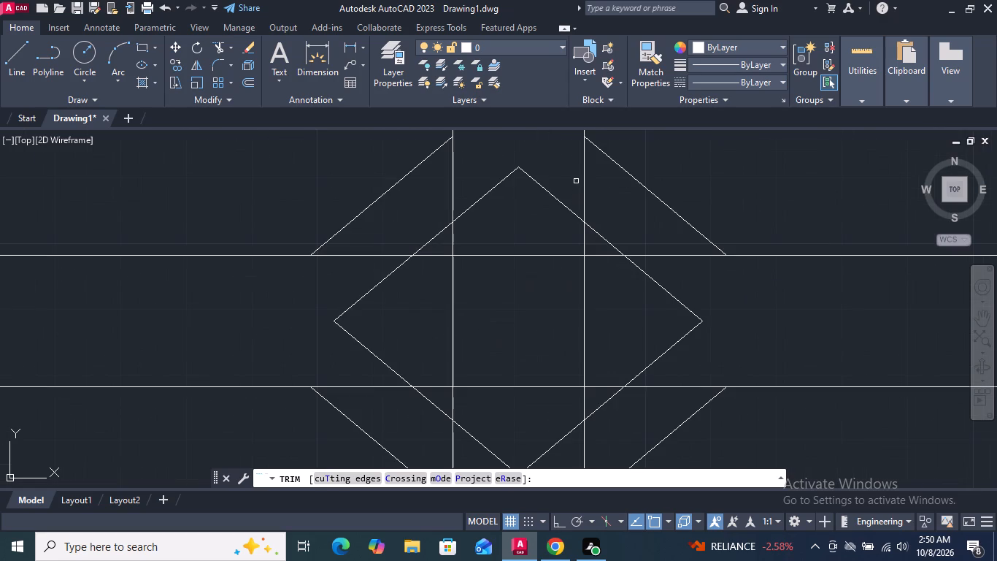
left_click_drag(578, 181, 692, 266)
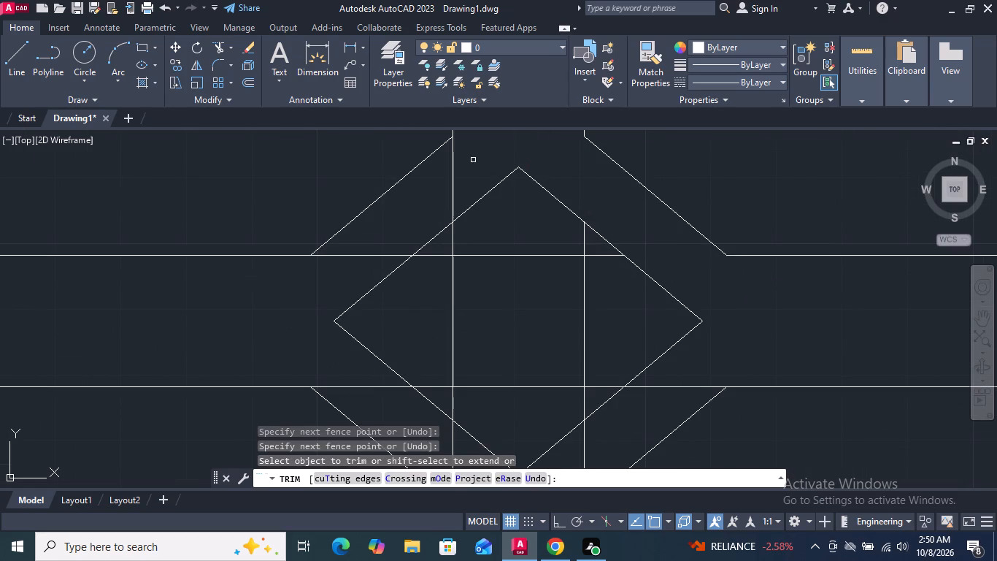
left_click_drag(473, 159, 372, 266)
scroll(384, 236, "down", 2)
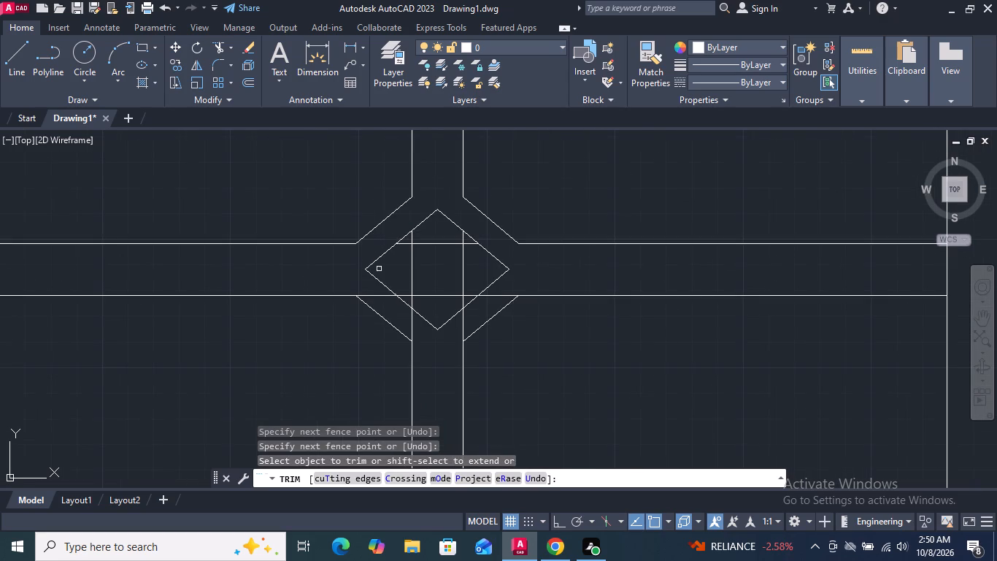
scroll(403, 305, "up", 4)
left_click_drag(210, 216, 455, 397)
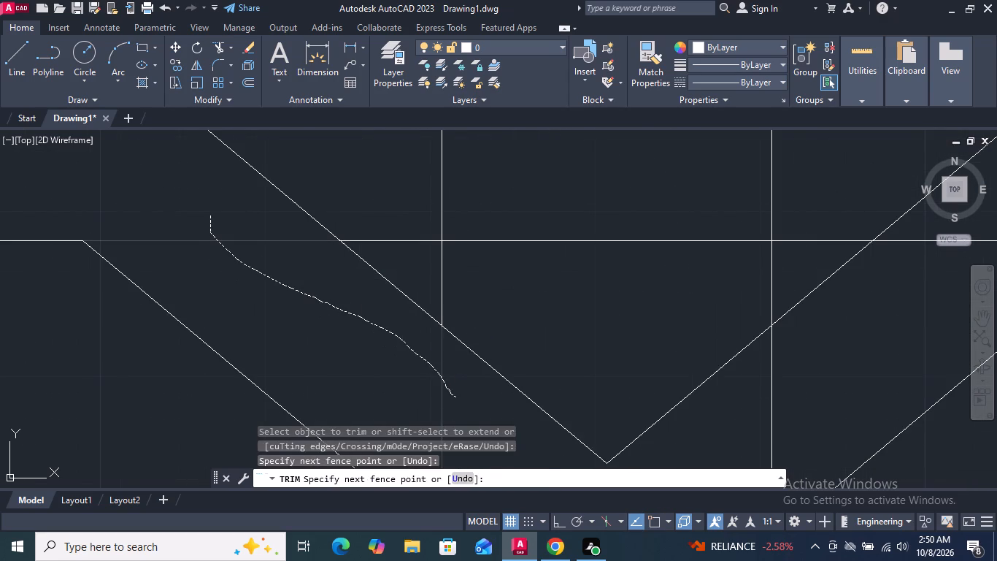
scroll(448, 391, "down", 3)
left_click_drag(583, 344, 520, 387)
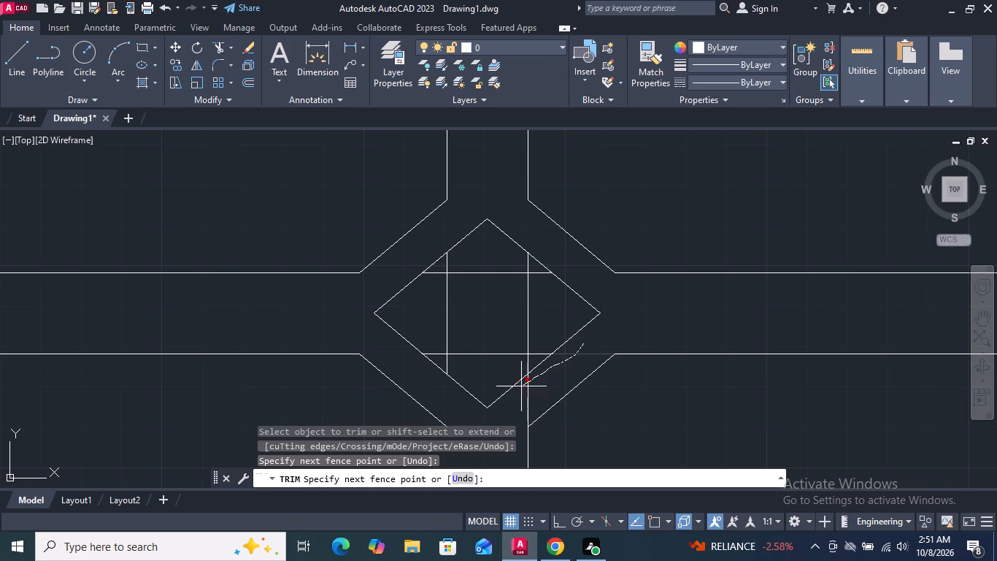
left_click_drag(520, 387, 518, 408)
Trim the bar lines crossing the inside of the second diamond, including the leftover stubs at its lower-right edge.
left_click_drag(510, 360, 447, 308)
left_click_drag(447, 308, 542, 318)
scroll(528, 356, "up", 4)
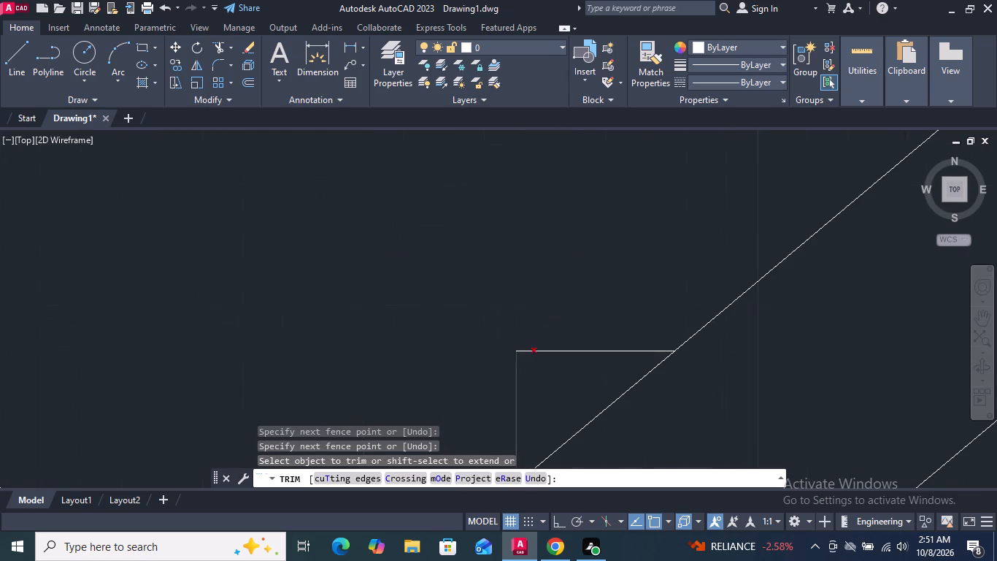
left_click_drag(542, 373, 493, 329)
left_click(429, 303)
left_click_drag(550, 364, 507, 370)
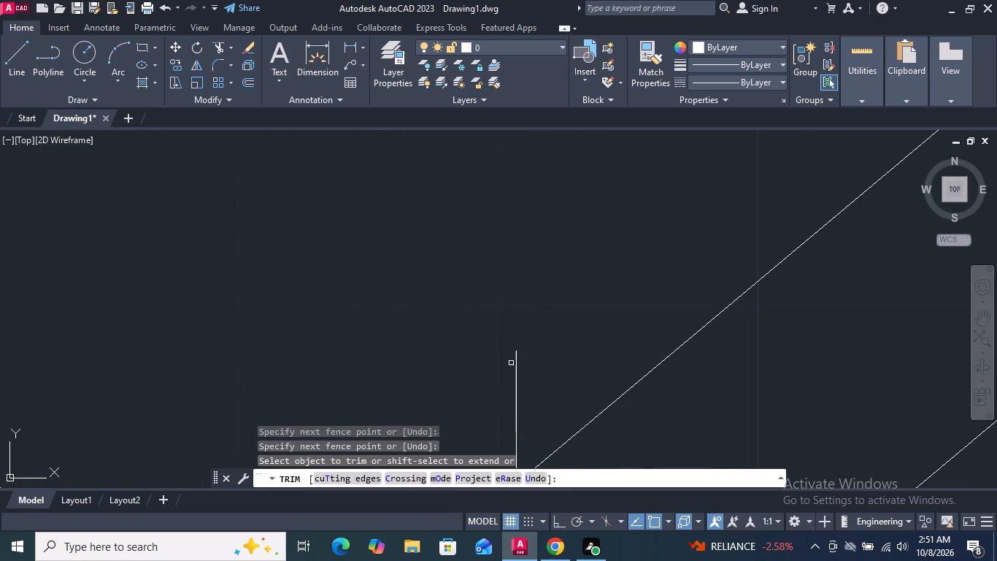
left_click(515, 361)
Trim away the remaining line stubs inside the second diamond at its upper-right, upper-left and lower-left edges.
scroll(512, 365, "down", 3)
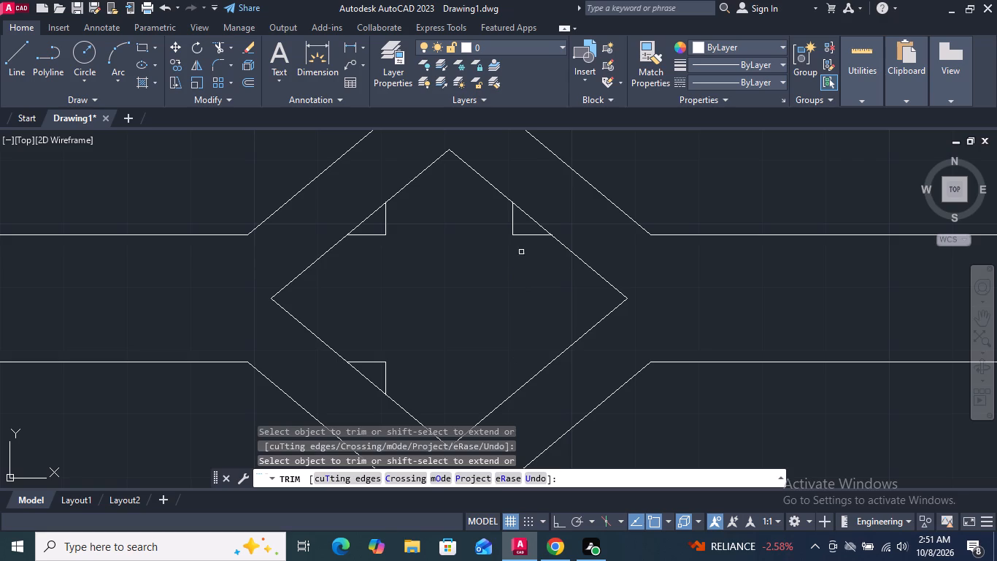
left_click(521, 252)
left_click(503, 230)
left_click_drag(512, 226, 523, 244)
left_click(522, 237)
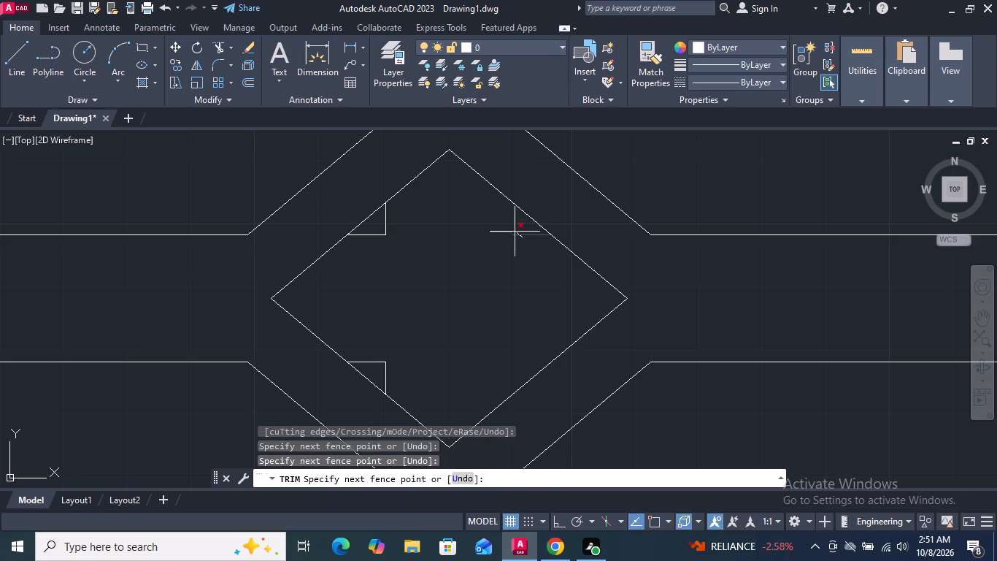
left_click(515, 232)
left_click(444, 239)
left_click(383, 230)
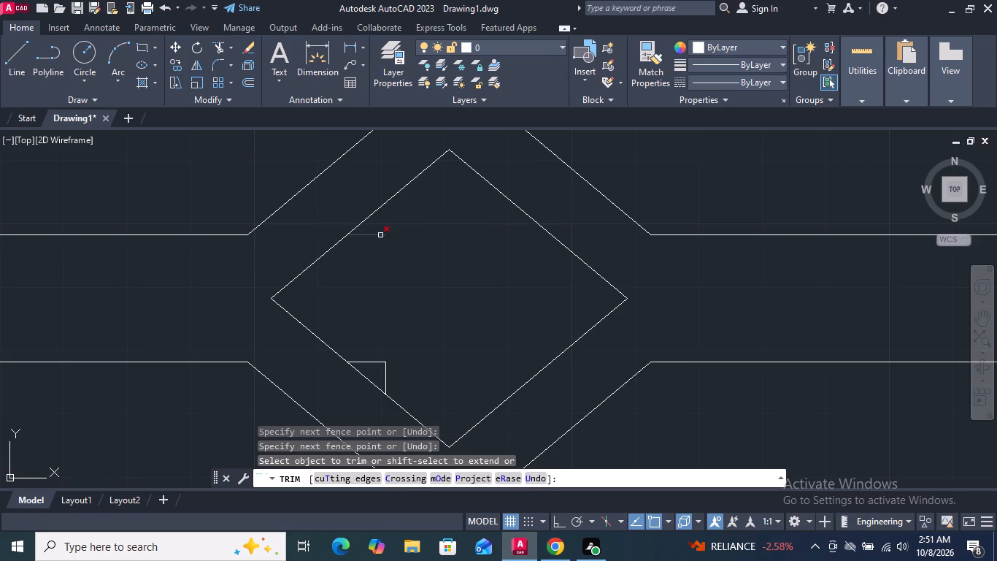
left_click(380, 235)
left_click_drag(409, 376, 398, 362)
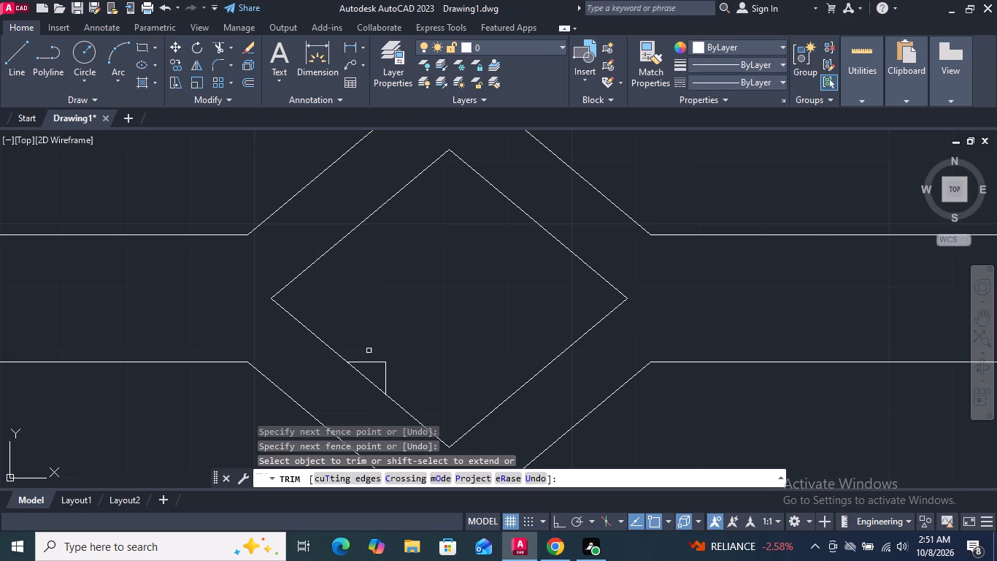
left_click(380, 367)
left_click(375, 354)
left_click(401, 375)
left_click(378, 365)
scroll(423, 351, "down", 4)
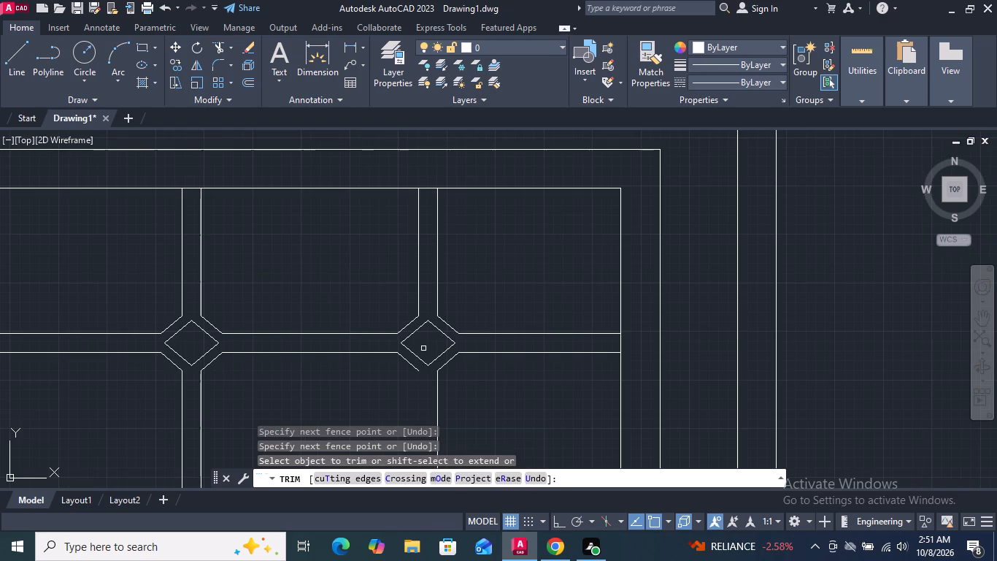
scroll(507, 187, "down", 2)
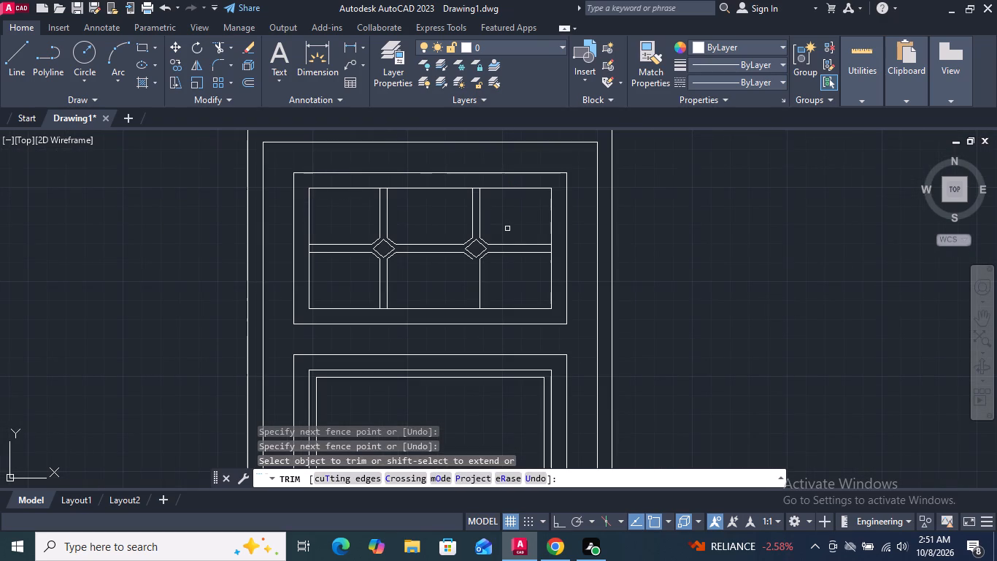
key("Return")
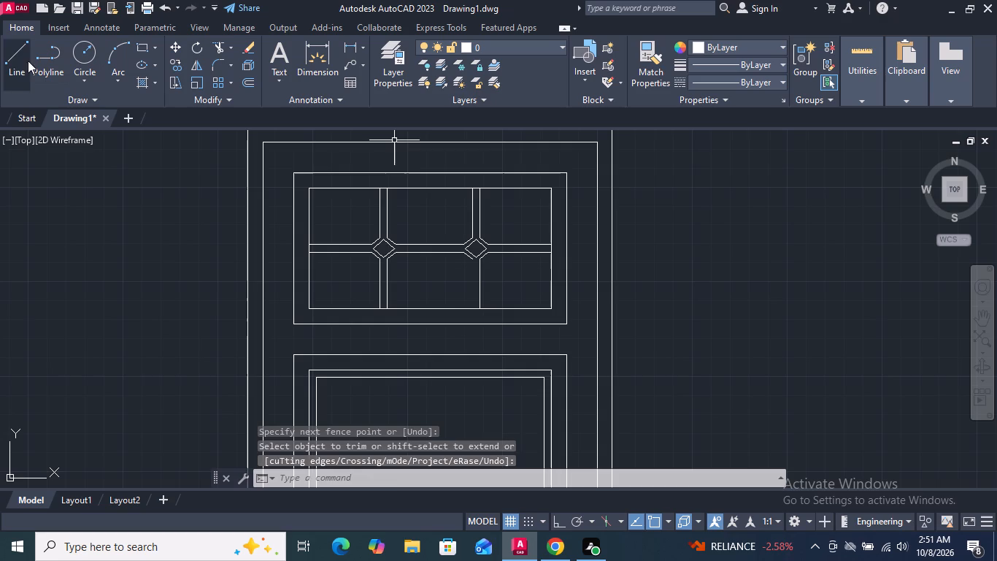
Draw the missing left edge of the second vertical bar from the lower-left sloped line's end down to the panel's bottom edge.
left_click(18, 62)
scroll(469, 305, "up", 1)
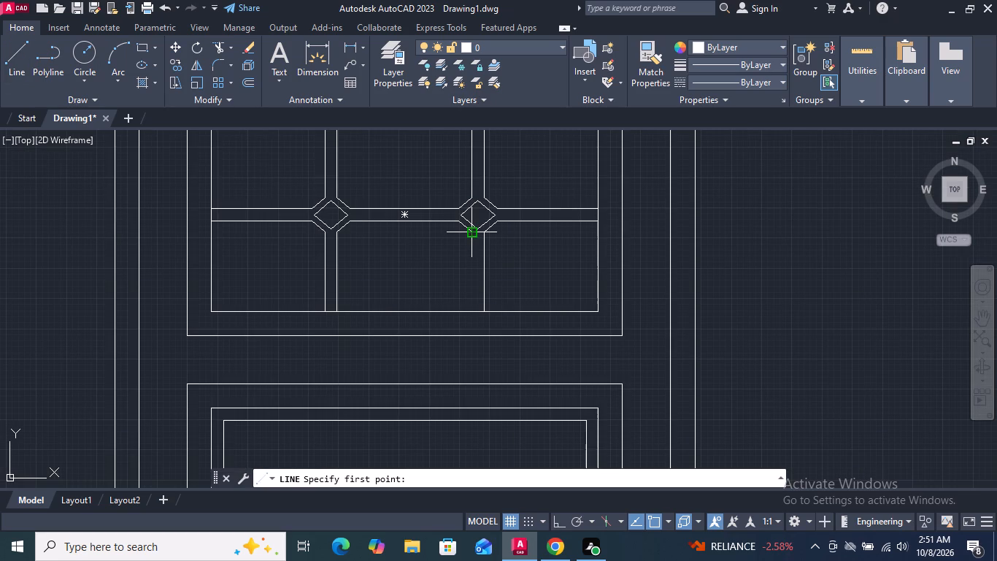
scroll(470, 245, "up", 2)
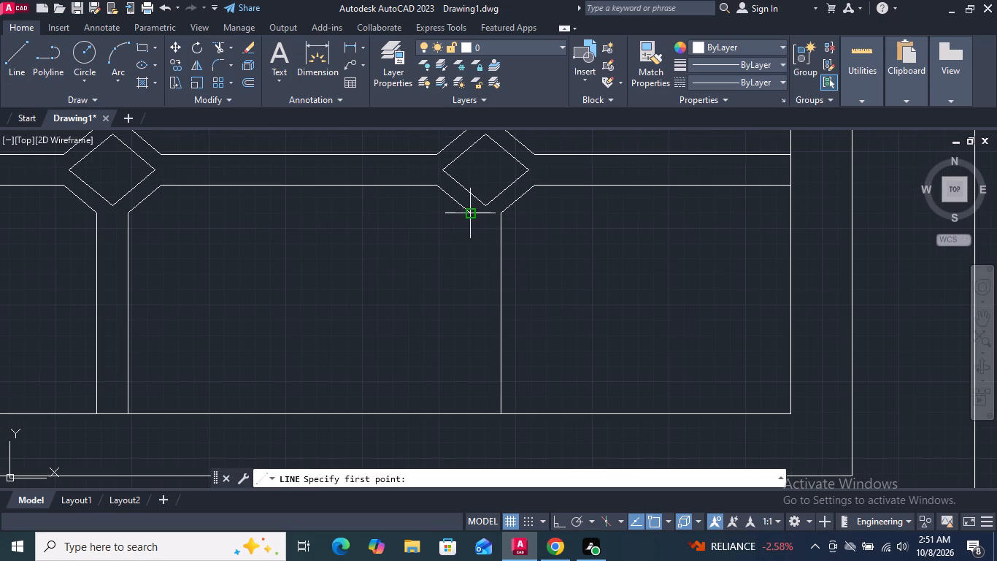
left_click(468, 215)
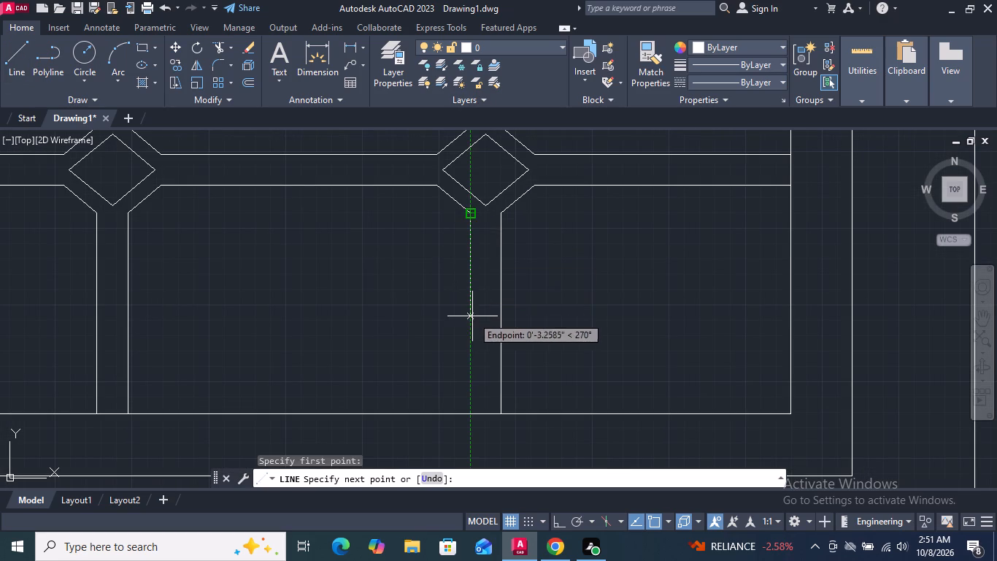
left_click(472, 415)
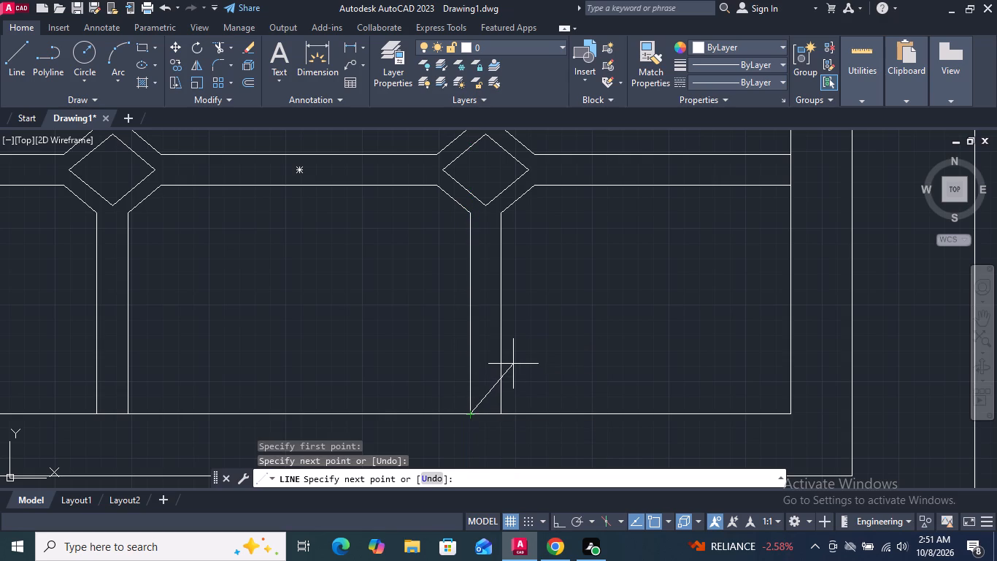
key("Return")
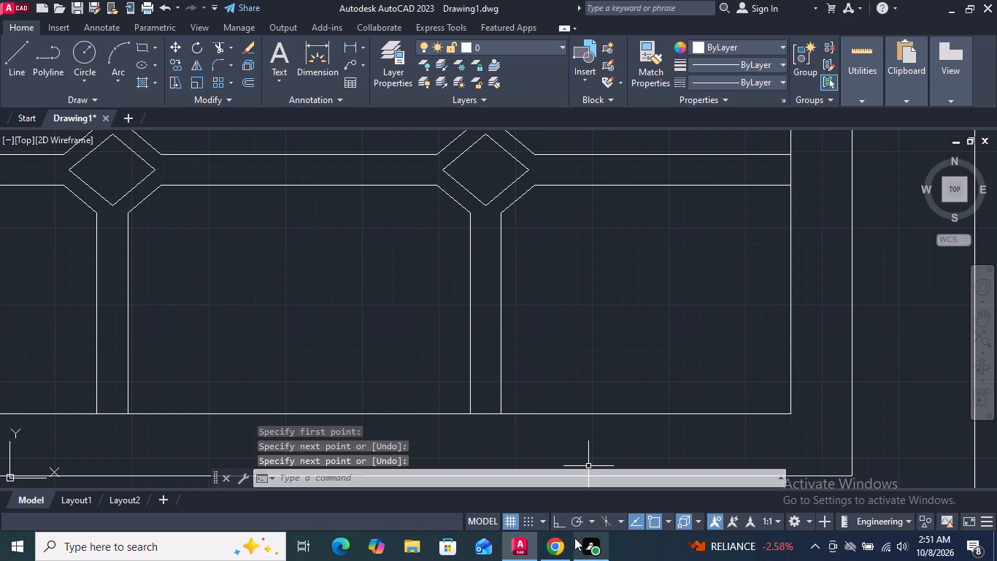
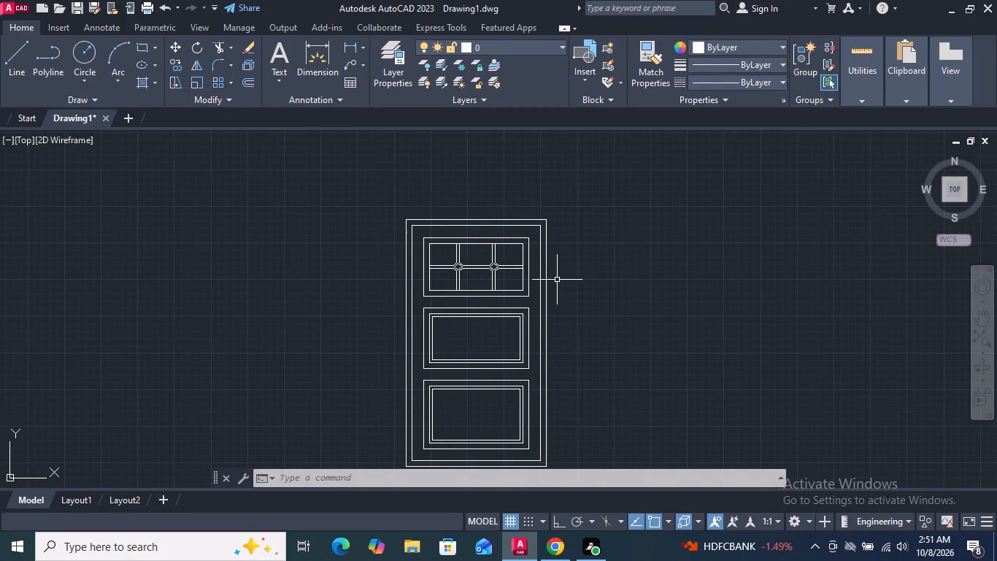
Draw a small narrow upright rectangle straddling the inner frame's right-hand line, beside the top of the upper panel.
scroll(548, 249, "up", 3)
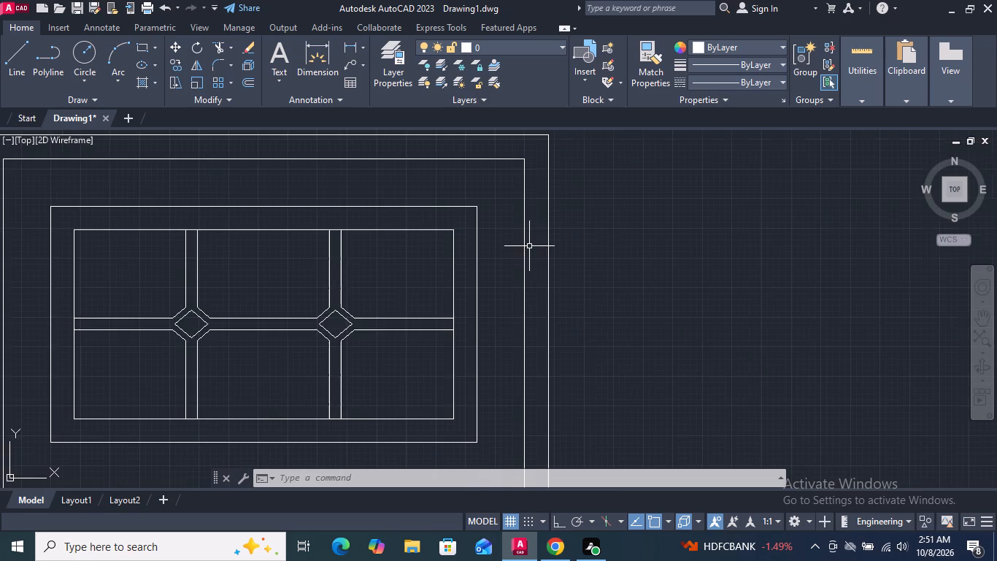
scroll(529, 246, "up", 1)
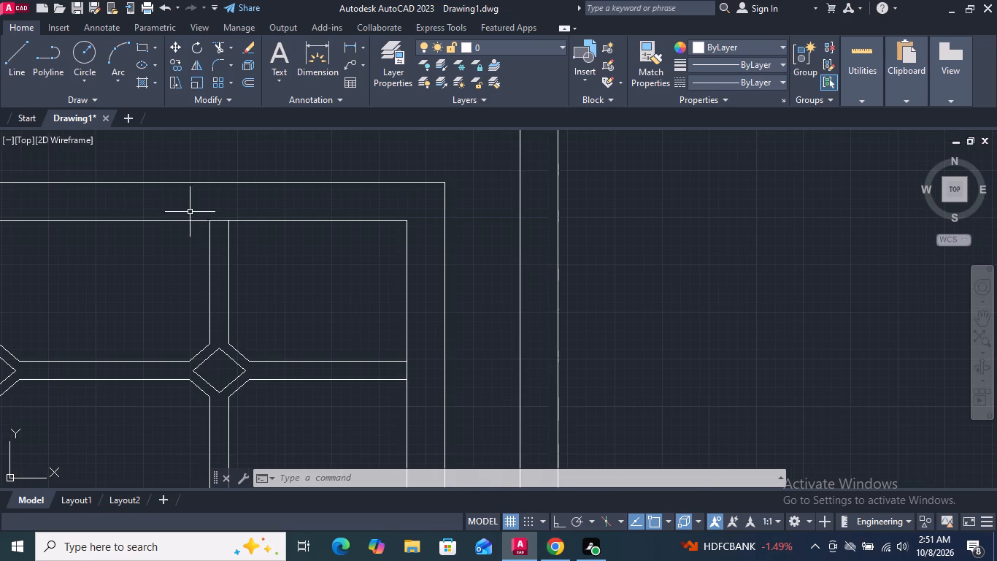
left_click(21, 66)
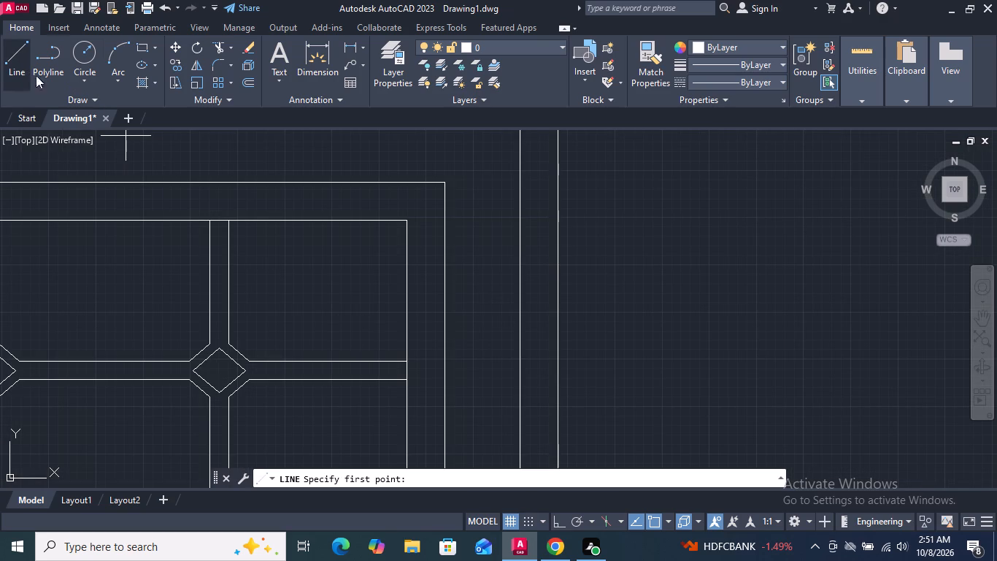
left_click(145, 46)
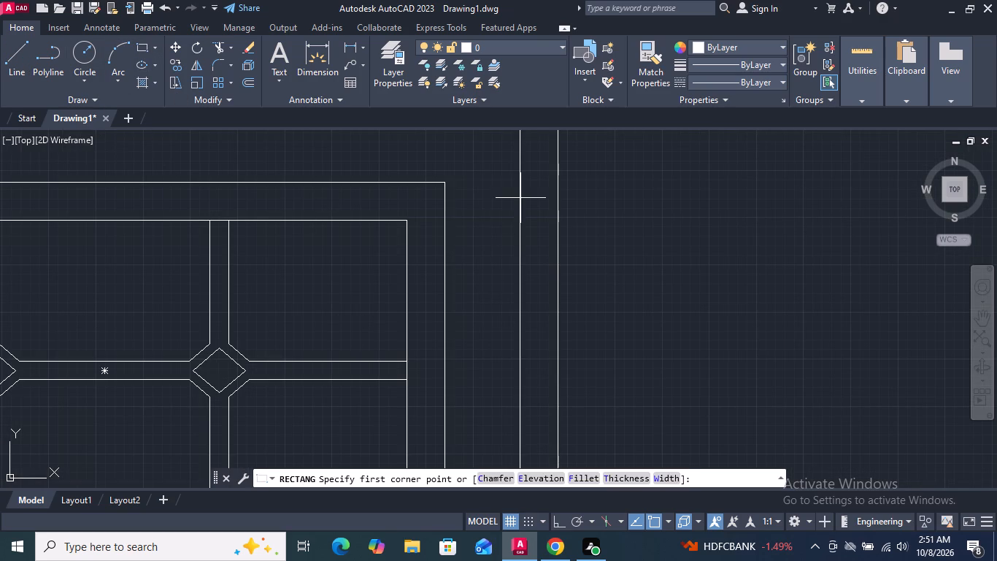
scroll(521, 197, "up", 3)
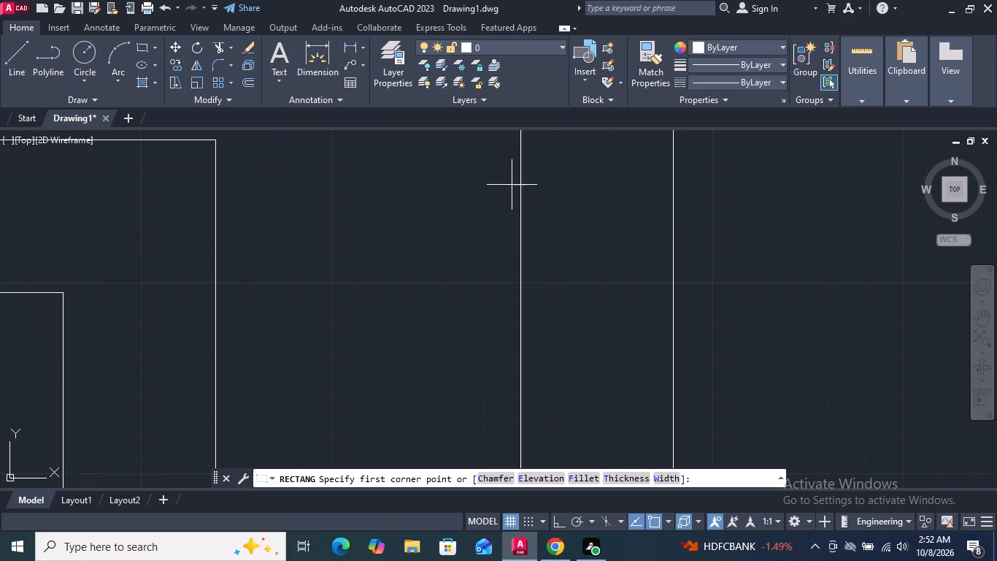
left_click(509, 184)
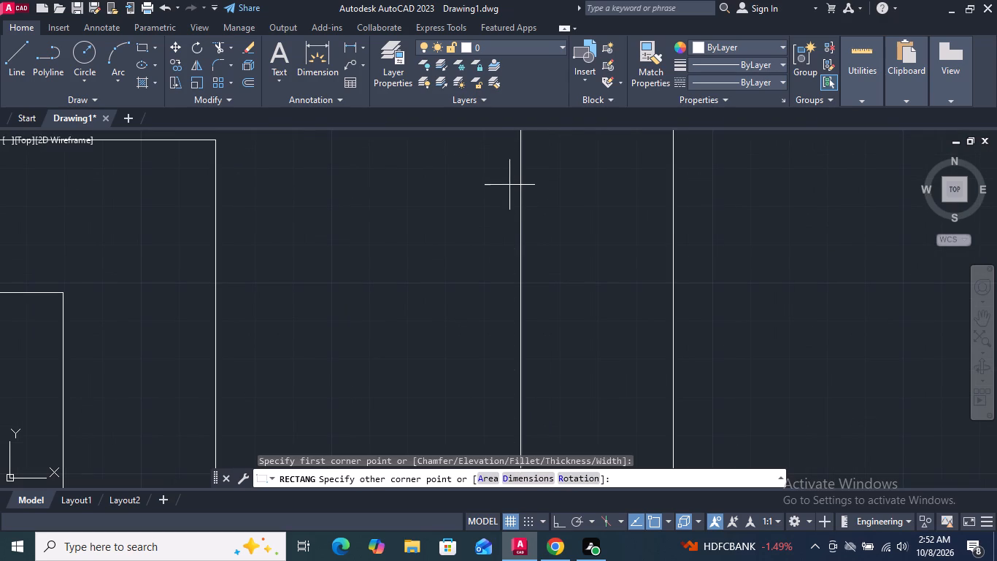
left_click(530, 256)
scroll(498, 256, "down", 4)
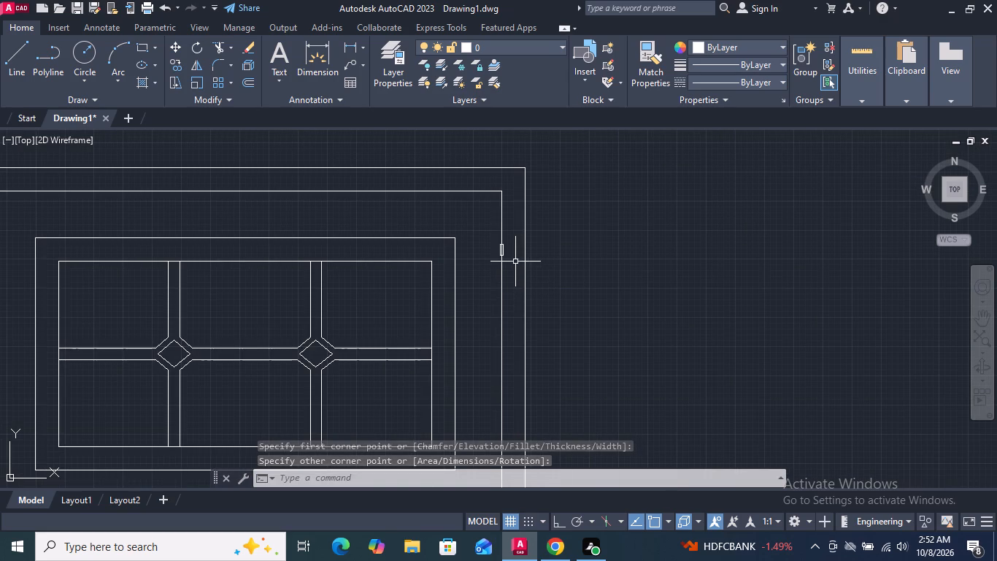
Stretch the lower end of the small rectangle straight down by about 0.4", with Ortho on and the frame line excluded.
scroll(507, 257, "up", 4)
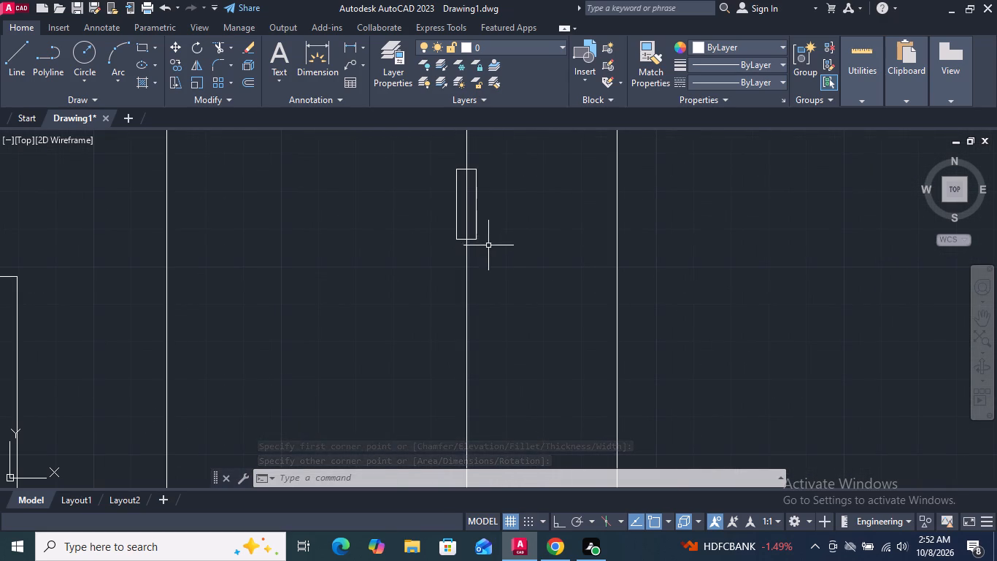
left_click(171, 81)
left_click_drag(518, 280, 519, 280)
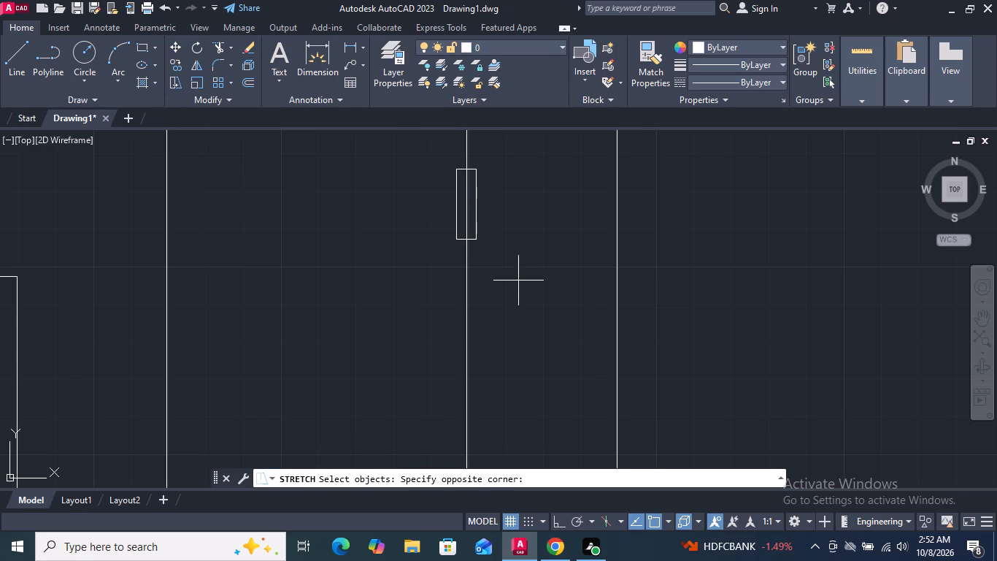
left_click_drag(519, 280, 484, 273)
left_click(520, 298)
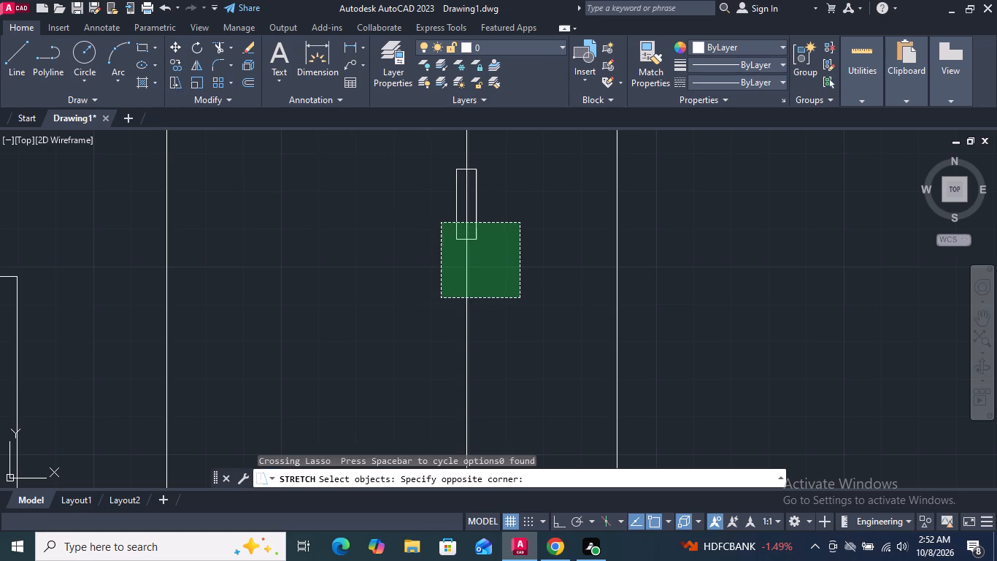
left_click(441, 223)
left_click(476, 151, "shift")
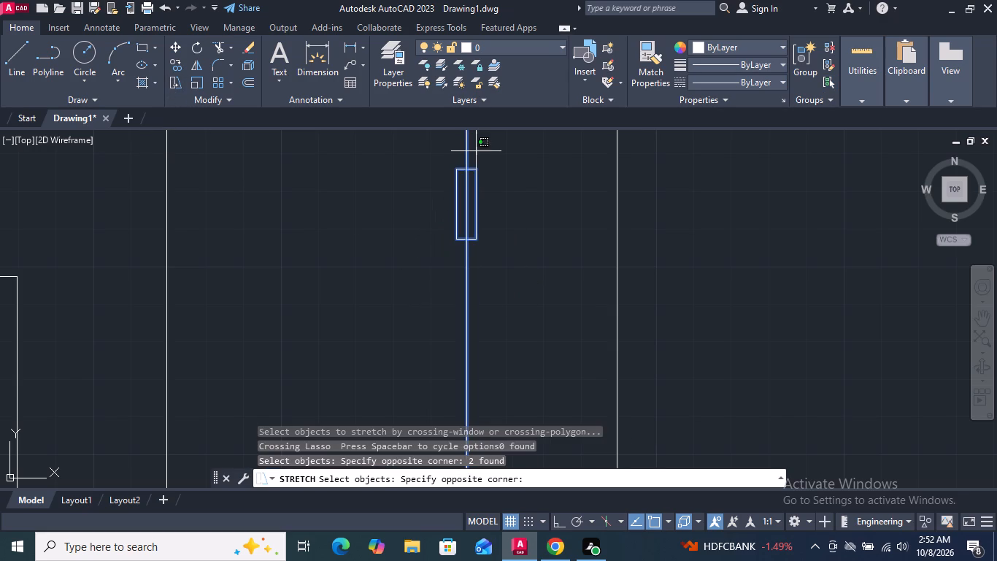
left_click(458, 155, "shift")
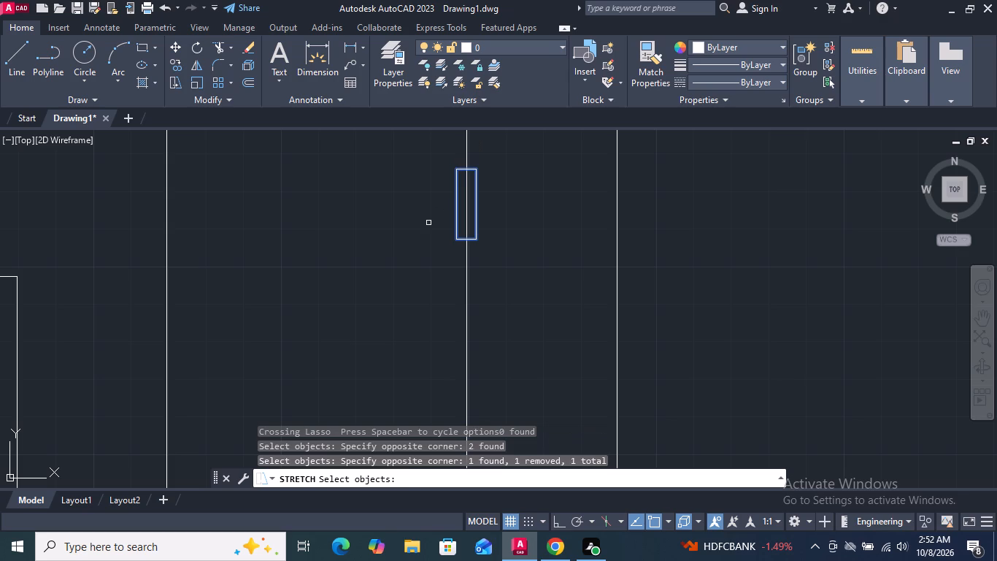
key("Return")
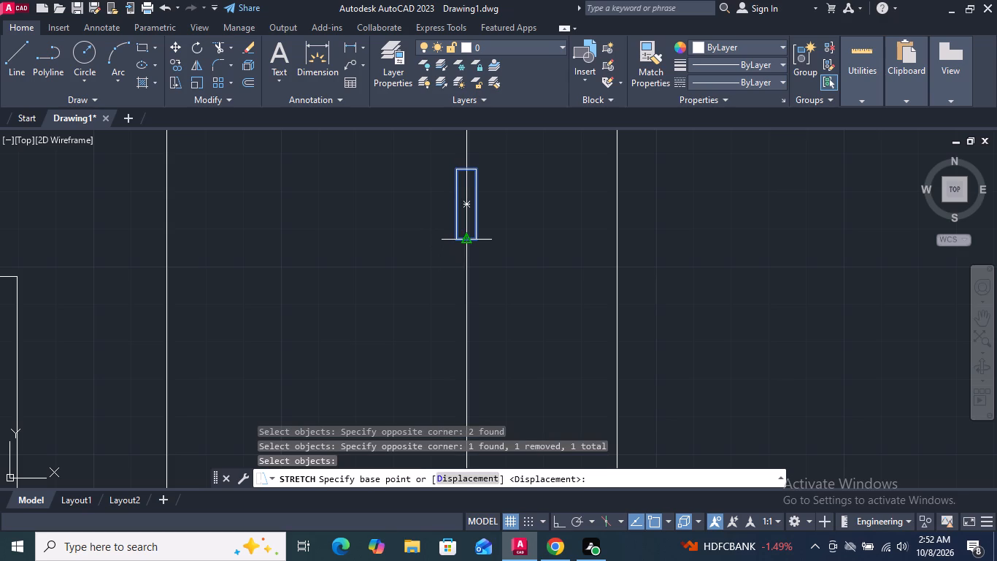
left_click(462, 240)
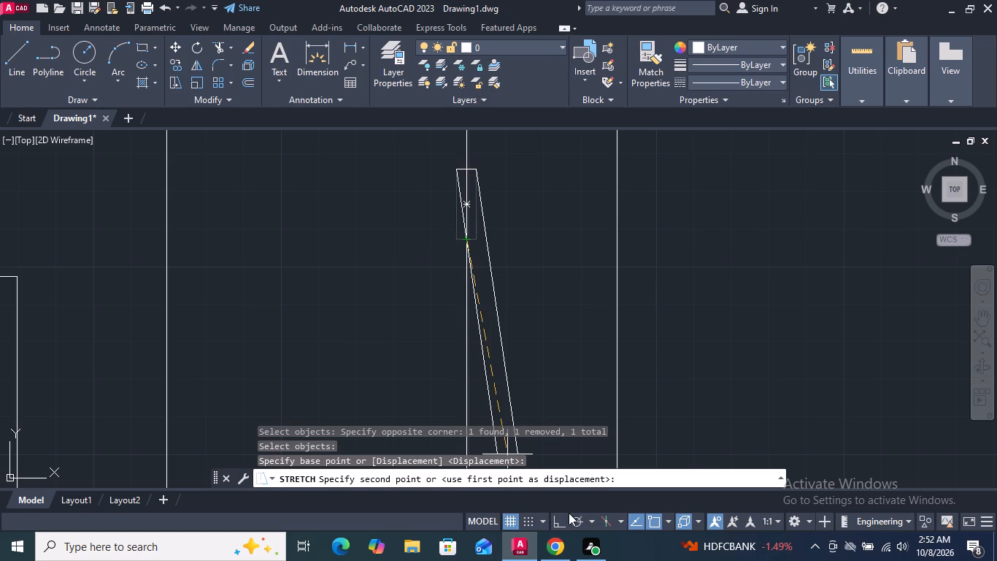
left_click(566, 520)
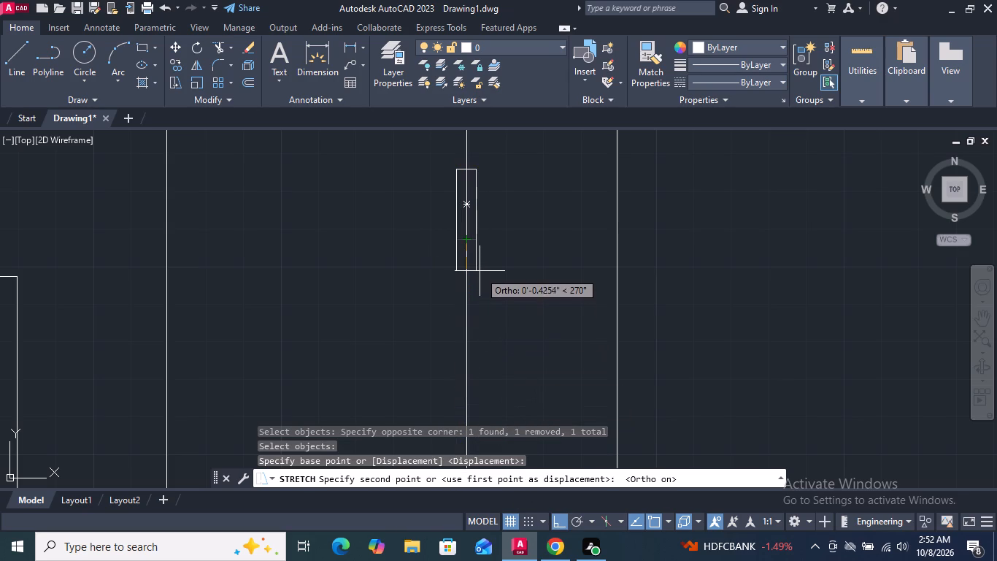
left_click(480, 268)
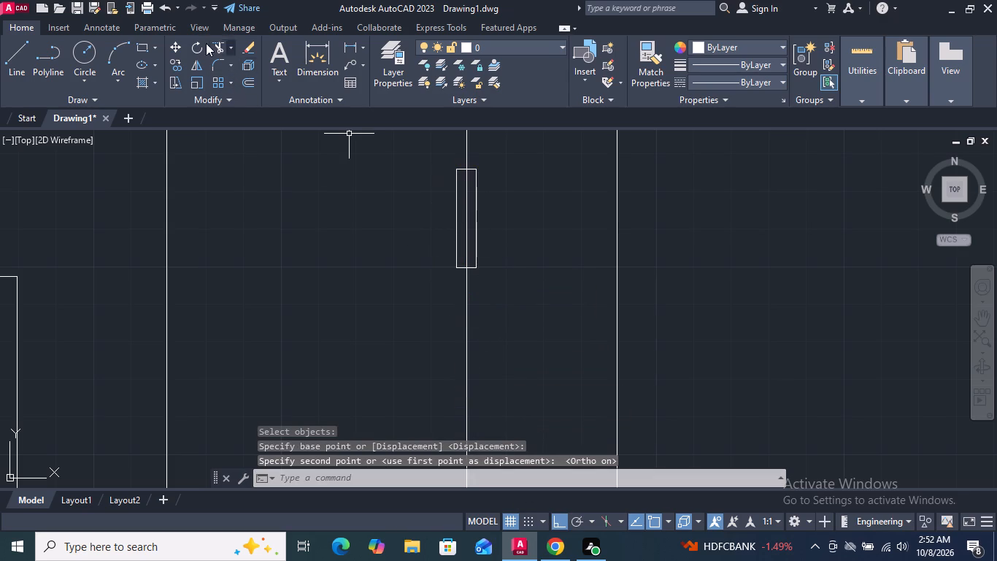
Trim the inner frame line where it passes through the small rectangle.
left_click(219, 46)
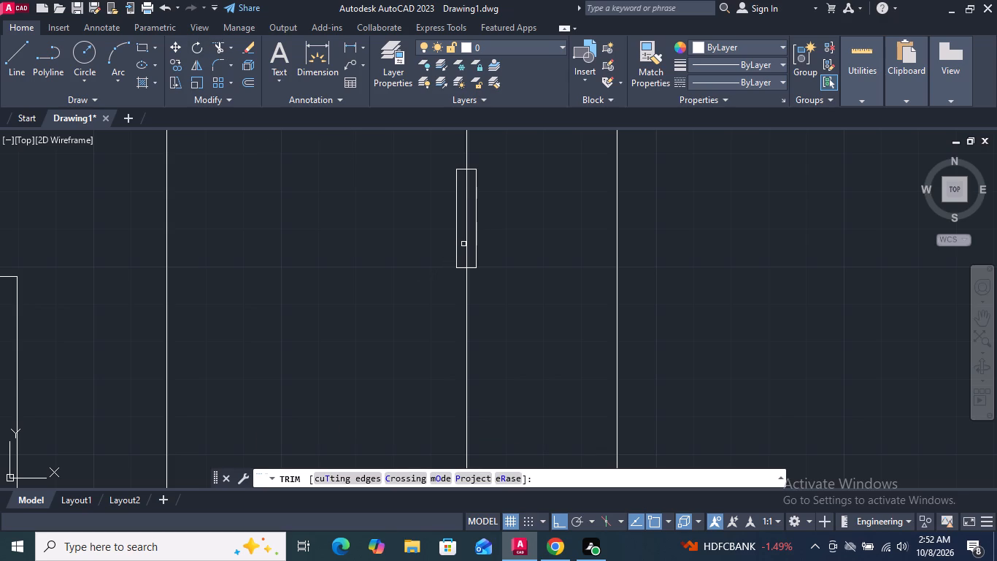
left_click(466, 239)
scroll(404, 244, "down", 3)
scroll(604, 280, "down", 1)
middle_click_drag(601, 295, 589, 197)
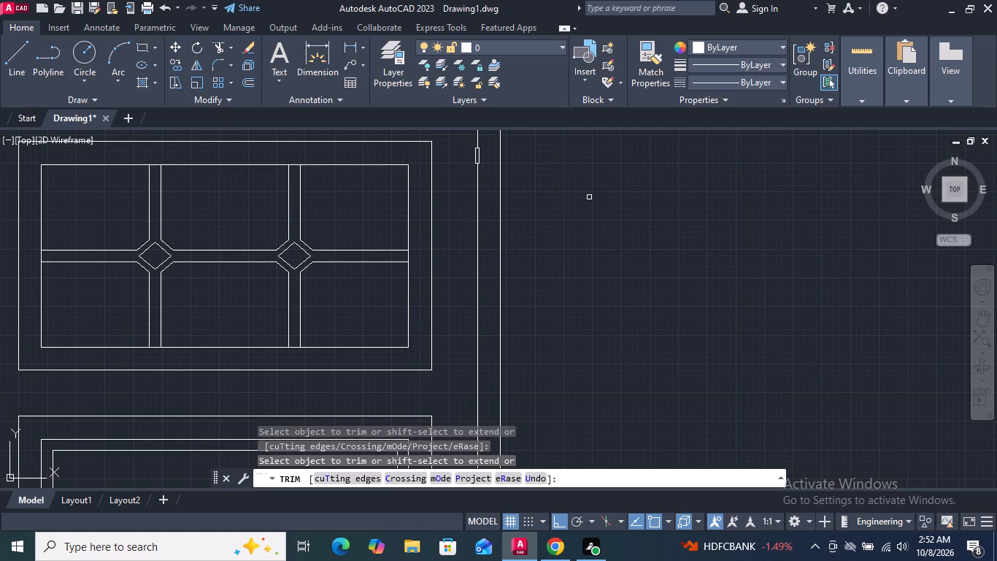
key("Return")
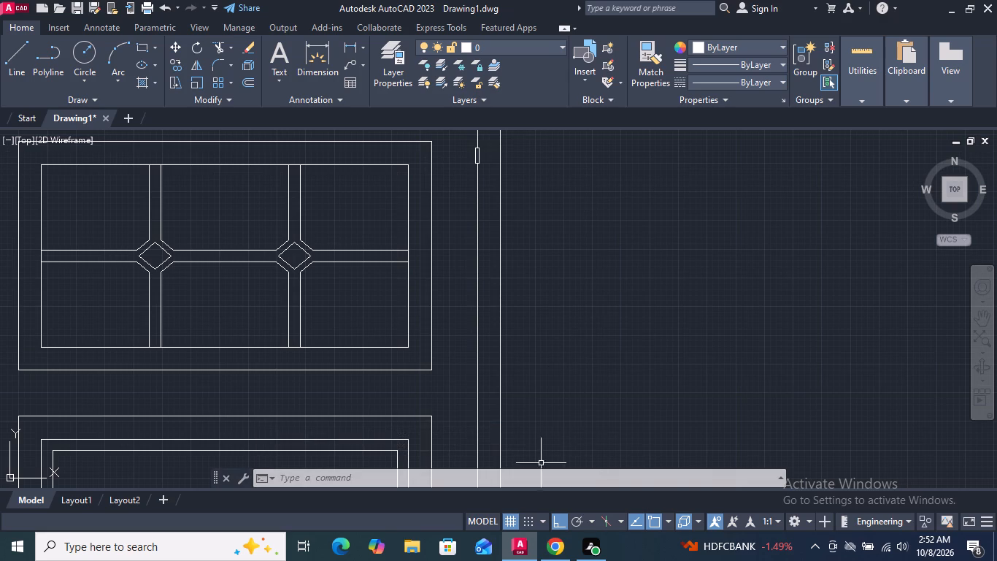
Move the small rectangle straight down along the inner frame's right-hand line, using its bottom midpoint on that line as base.
middle_click_drag(458, 251, 427, 299)
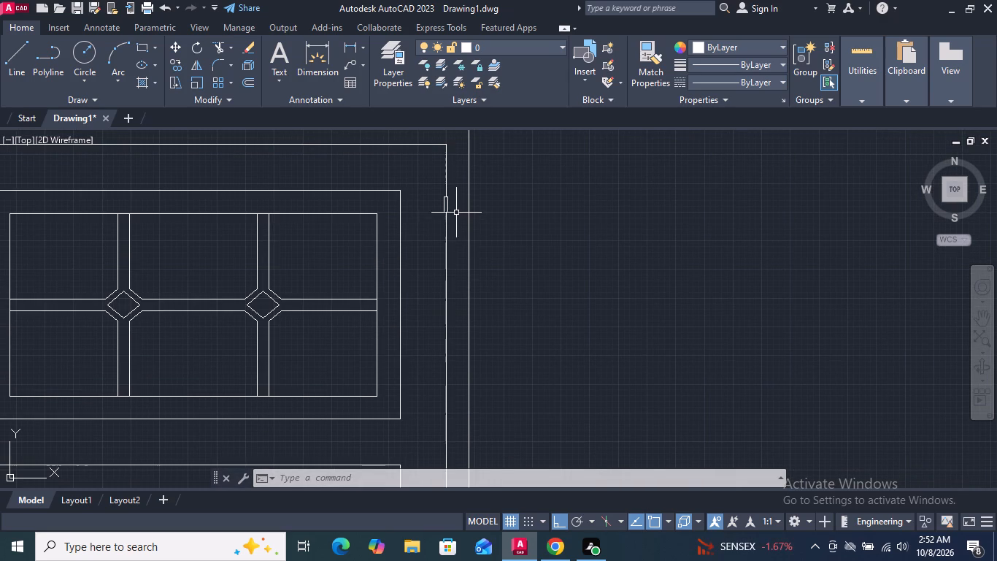
left_click(449, 204)
scroll(448, 204, "up", 3)
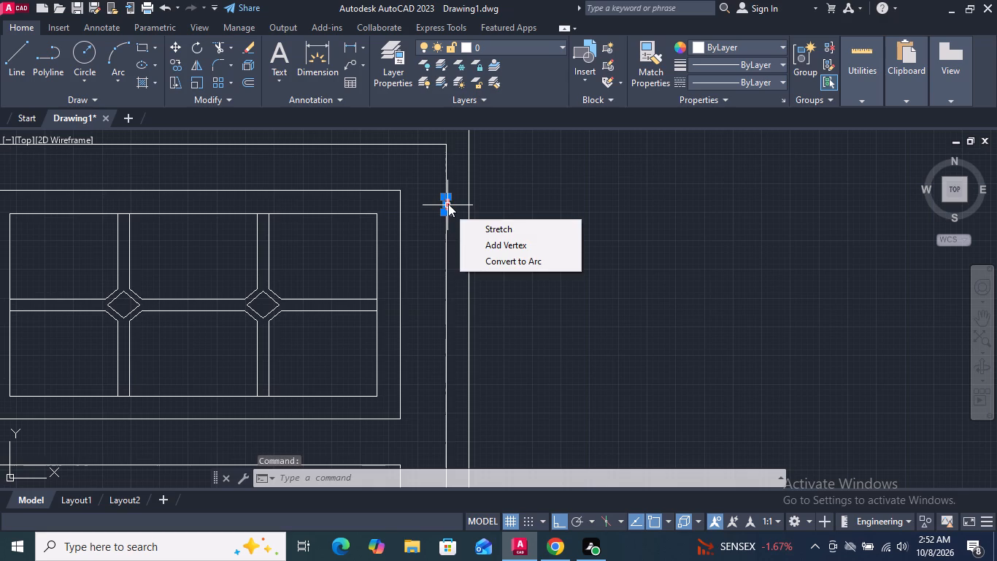
scroll(448, 204, "up", 5)
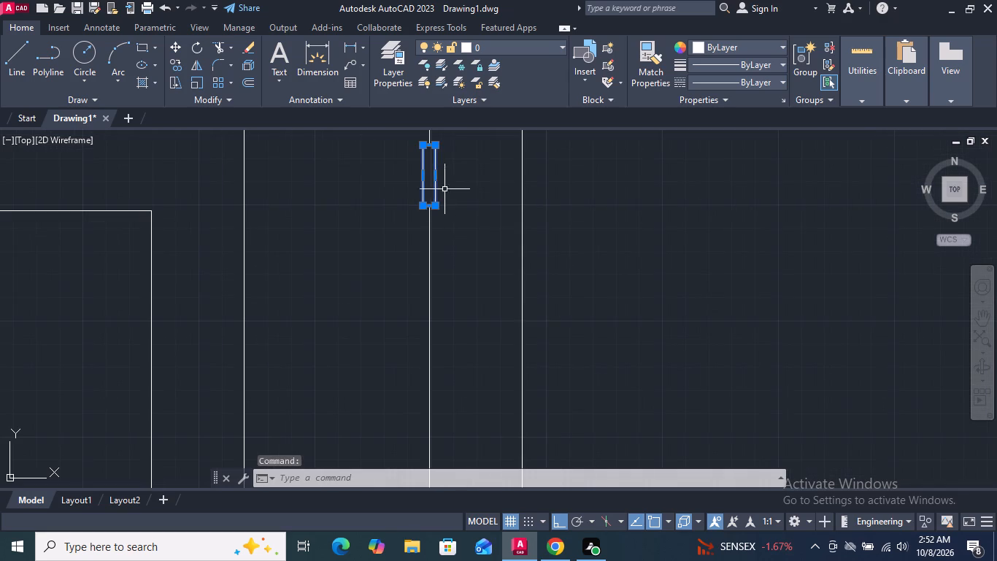
scroll(450, 131, "up", 3)
scroll(420, 204, "down", 1)
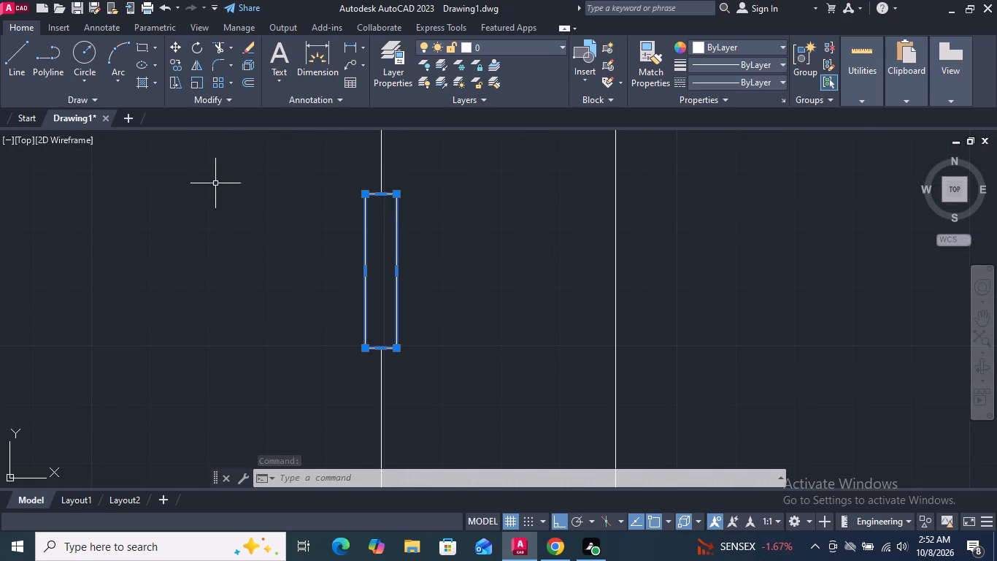
left_click_drag(175, 63, 176, 63)
left_click_drag(176, 63, 192, 61)
scroll(402, 221, "down", 5)
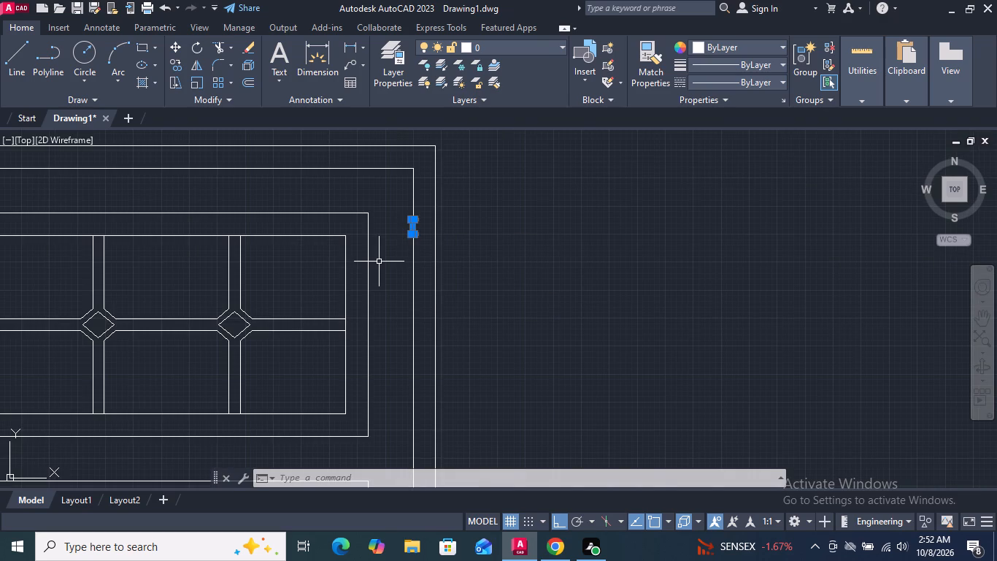
middle_click_drag(379, 261, 386, 199)
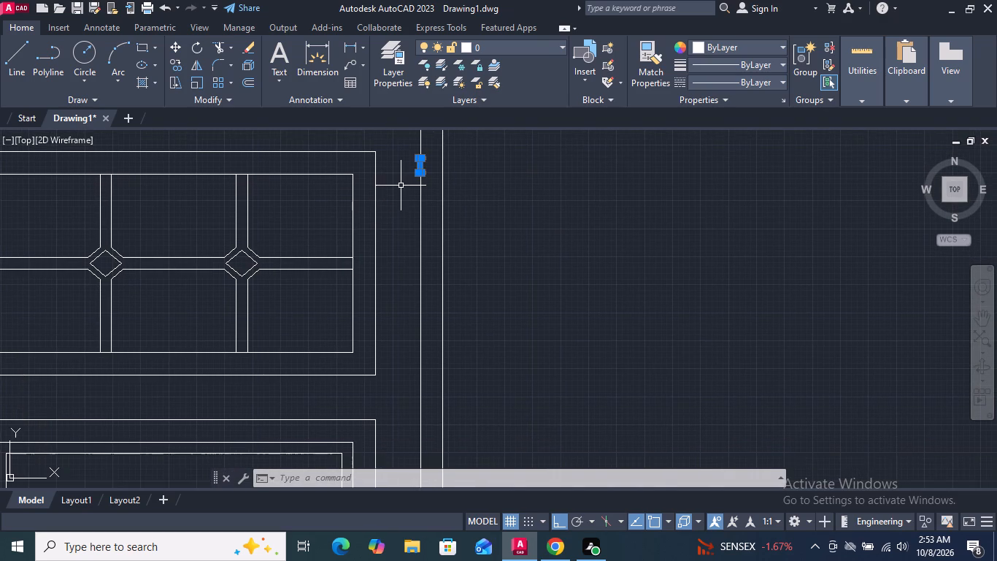
scroll(404, 181, "up", 6)
middle_click_drag(407, 209, 300, 335)
scroll(305, 349, "down", 2)
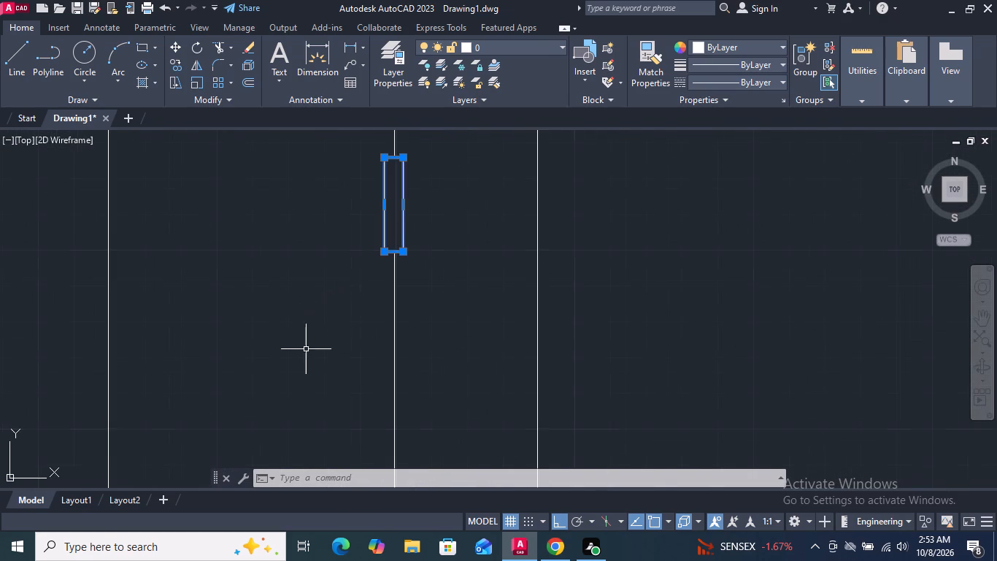
scroll(399, 259, "up", 3)
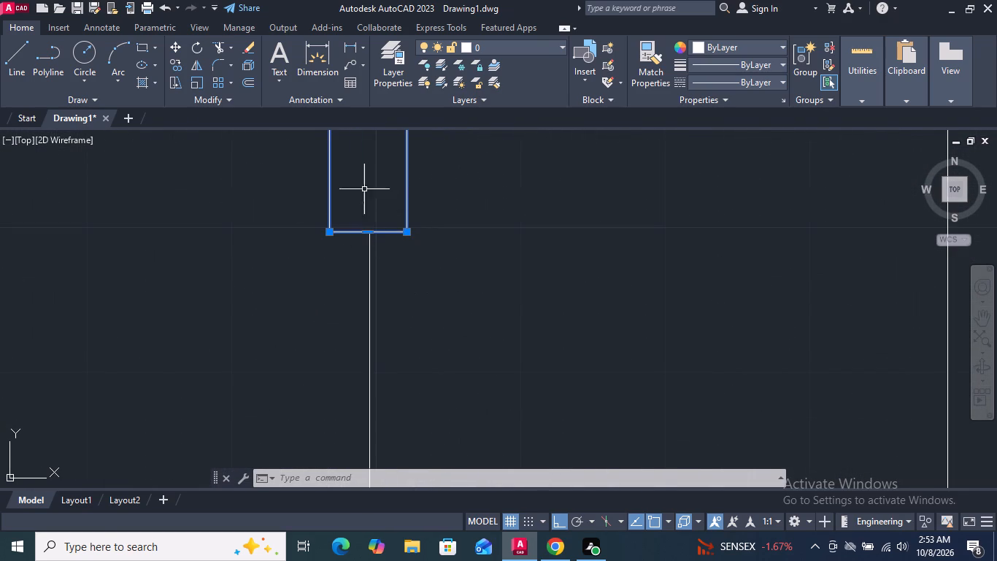
left_click(175, 45)
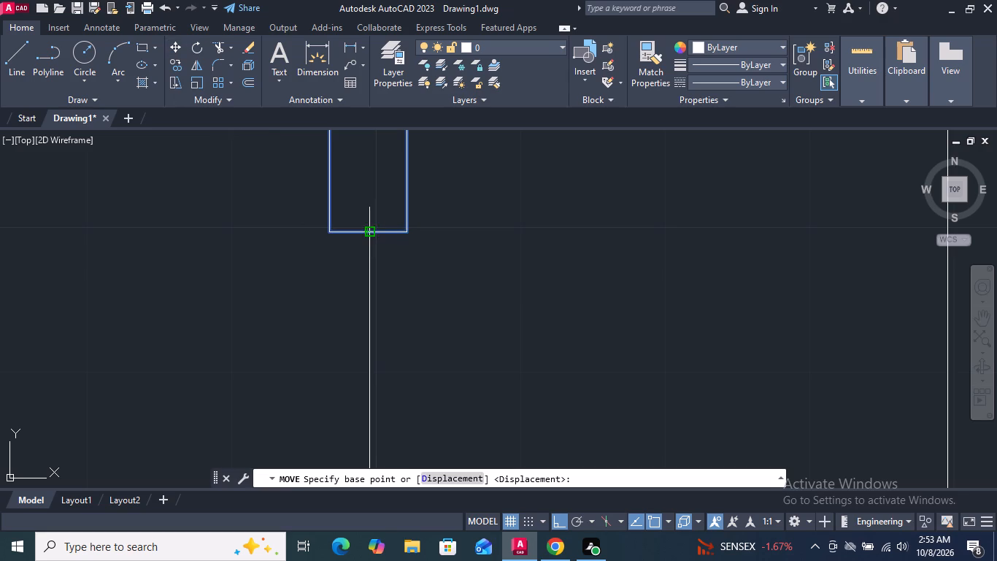
left_click(371, 232)
scroll(371, 232, "down", 4)
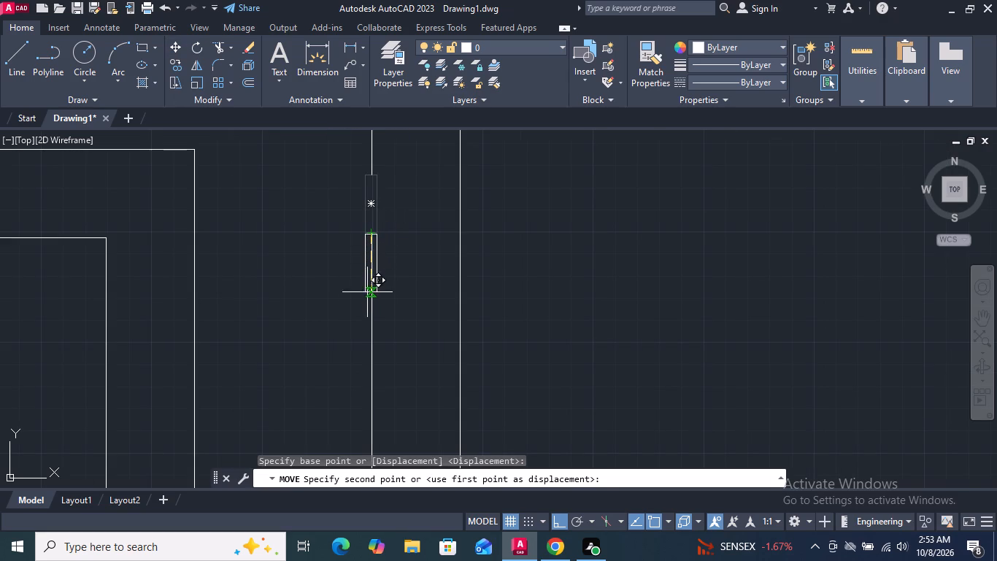
left_click(372, 318)
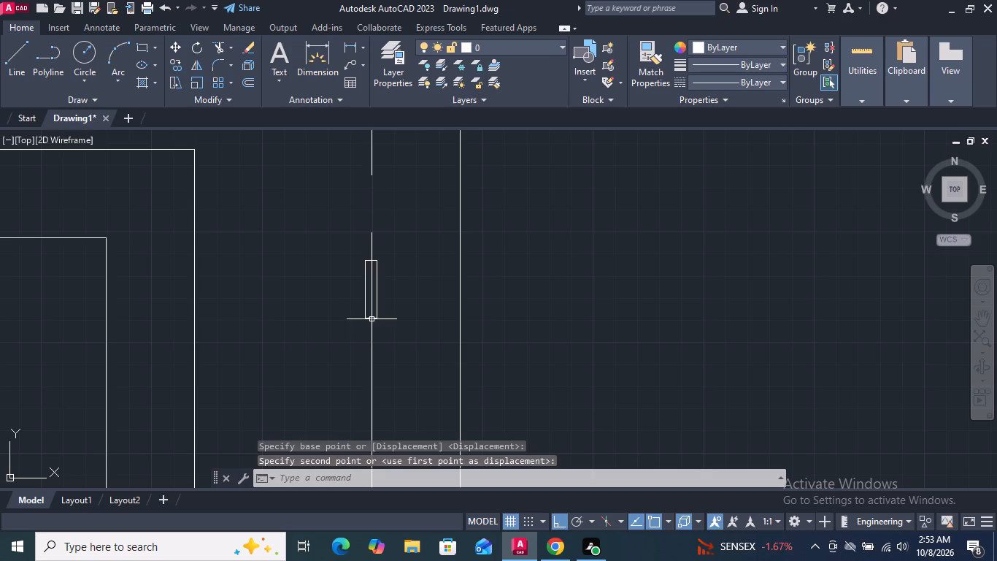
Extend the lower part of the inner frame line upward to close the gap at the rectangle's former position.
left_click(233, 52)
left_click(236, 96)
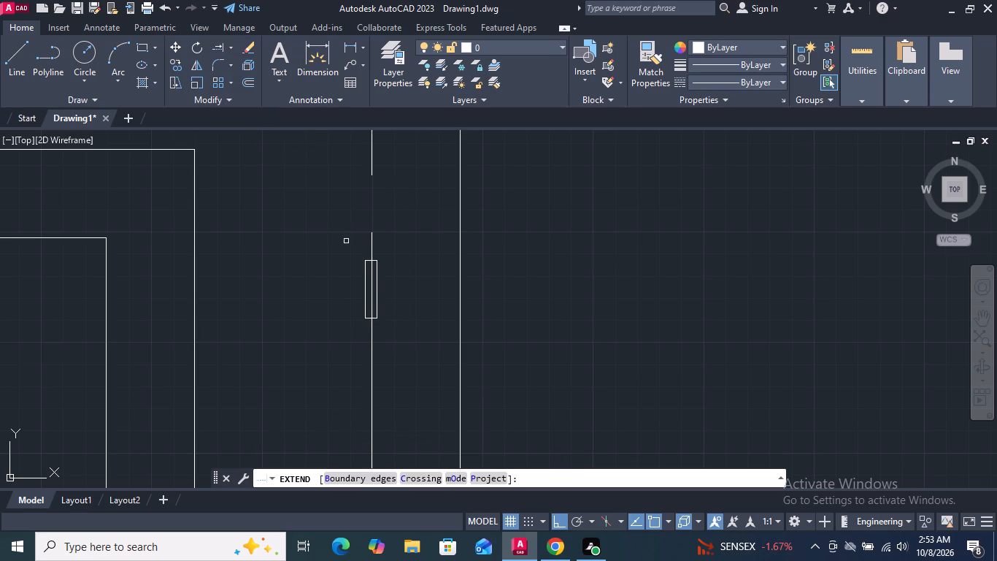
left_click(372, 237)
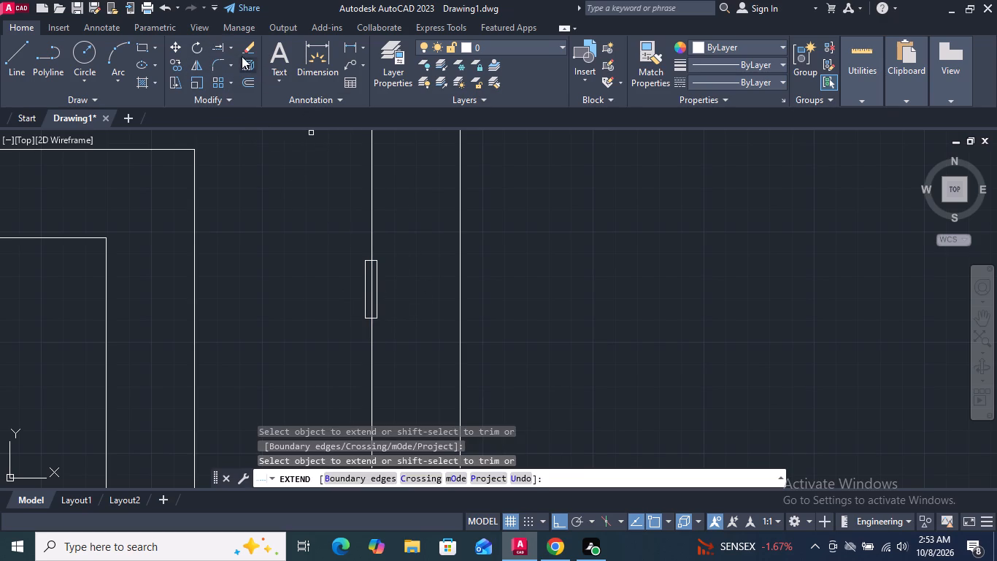
Trim the inner frame line where it passes through the relocated small rectangle beside the top panel.
left_click(232, 48)
left_click(230, 77)
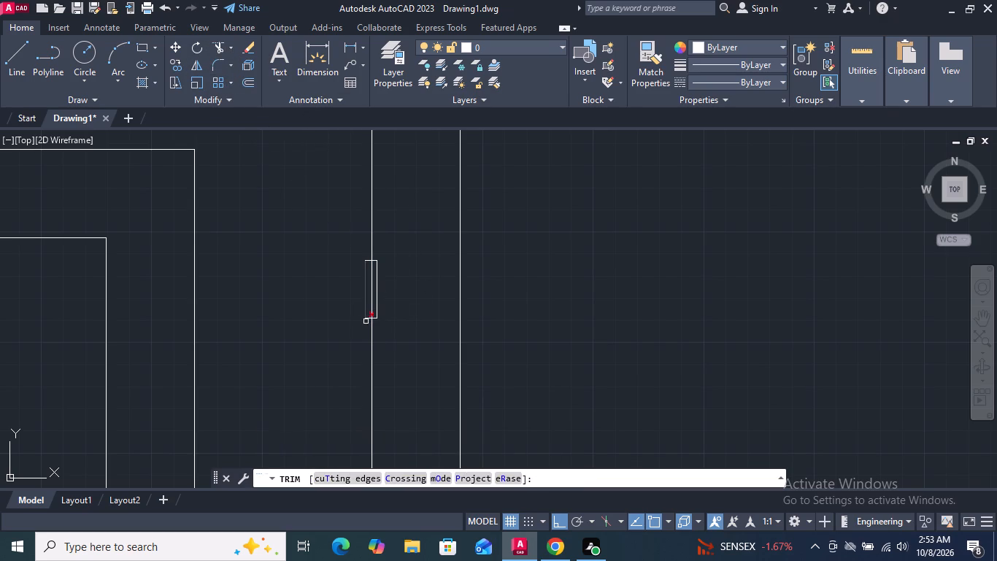
scroll(369, 305, "up", 3)
left_click(376, 262)
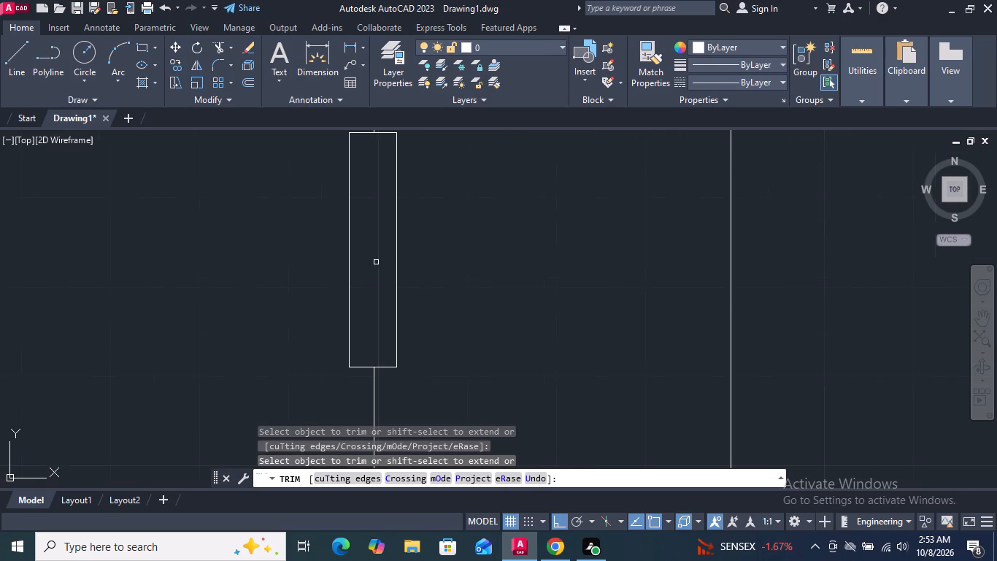
scroll(376, 262, "down", 5)
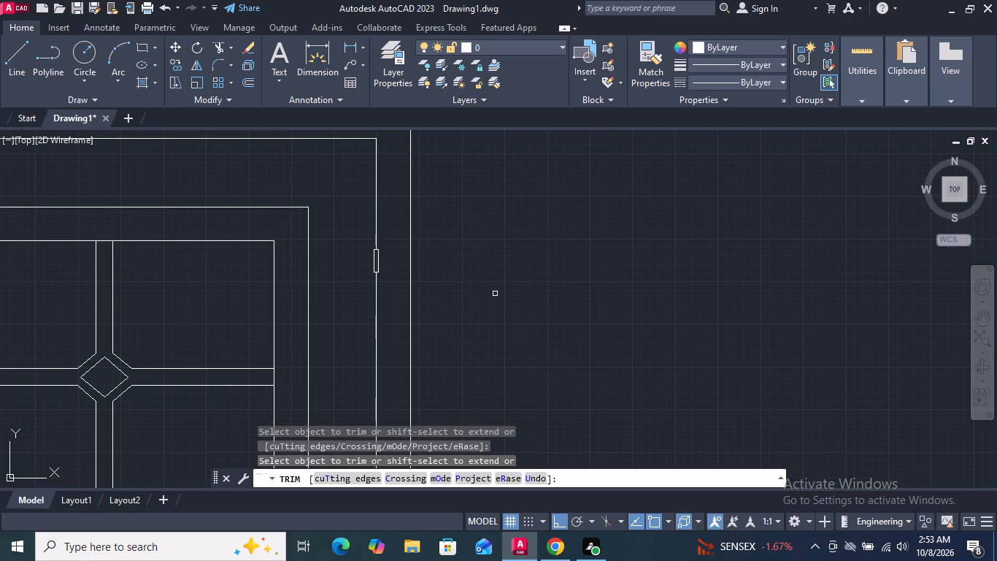
key("Return")
Copy the small rectangle straight down the inner frame line twice, beside the gap below the top panel and near the bottom panel's lower end.
scroll(498, 261, "down", 2)
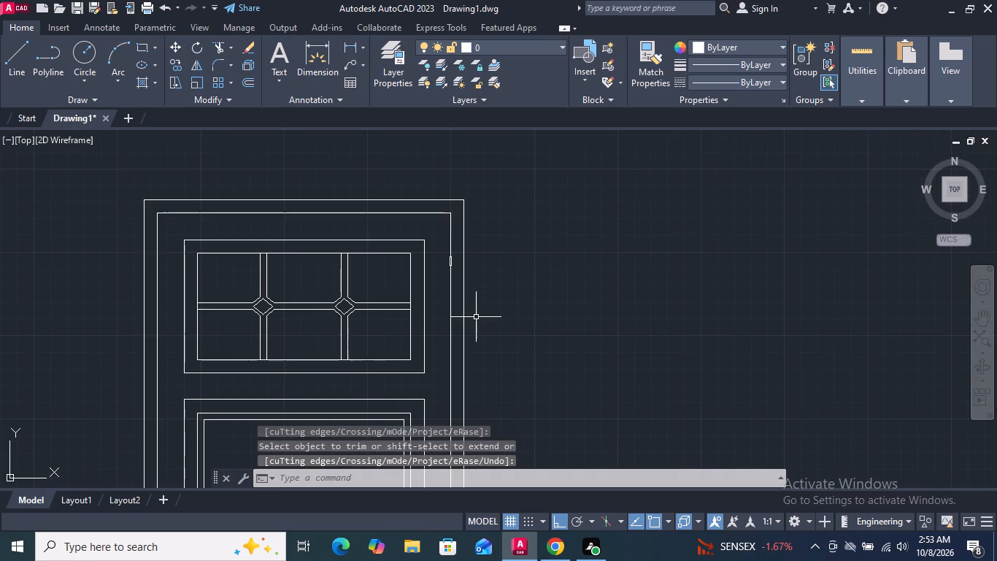
middle_click_drag(471, 326, 463, 298)
scroll(462, 300, "up", 1)
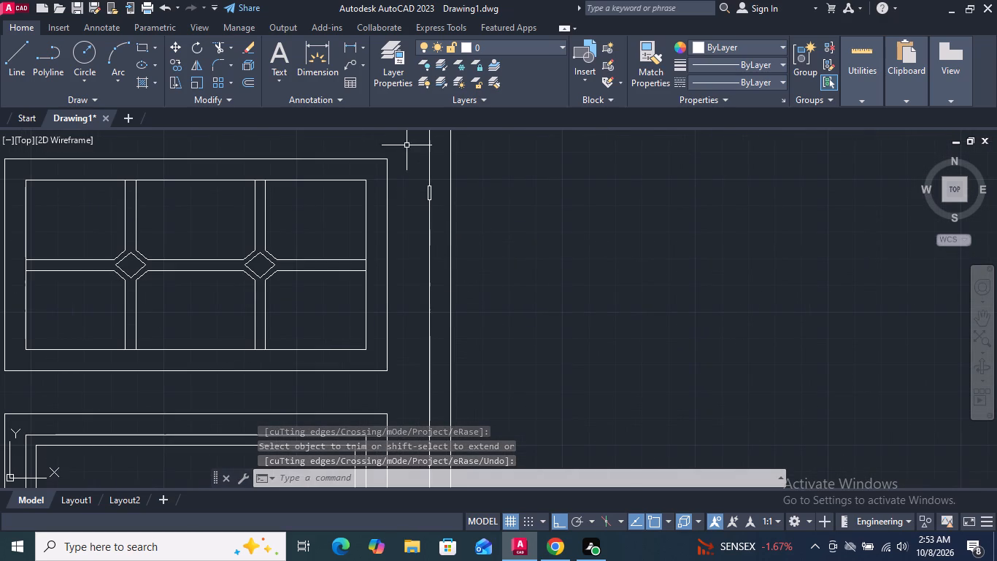
scroll(431, 197, "up", 2)
left_click(426, 188)
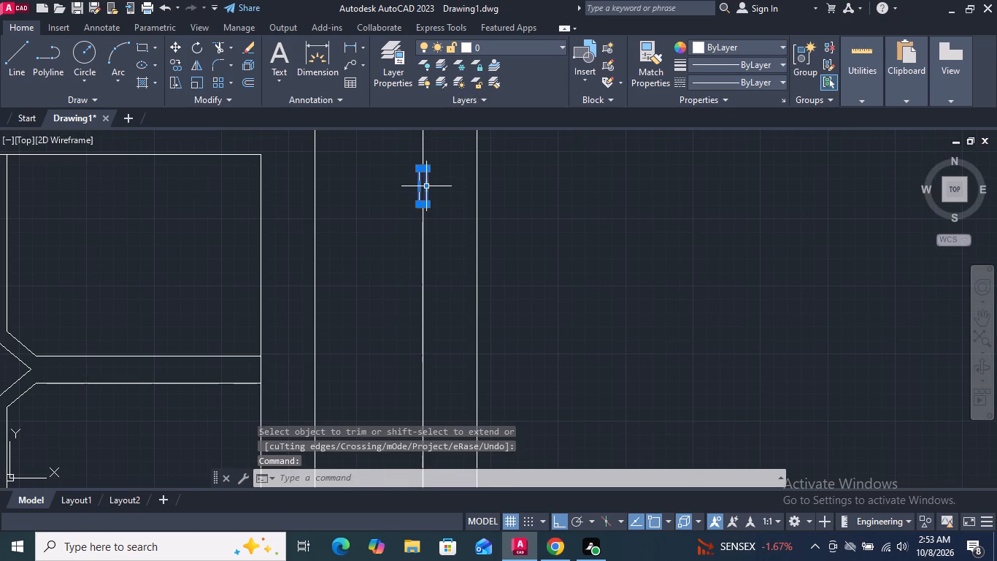
left_click(180, 59)
scroll(411, 213, "up", 3)
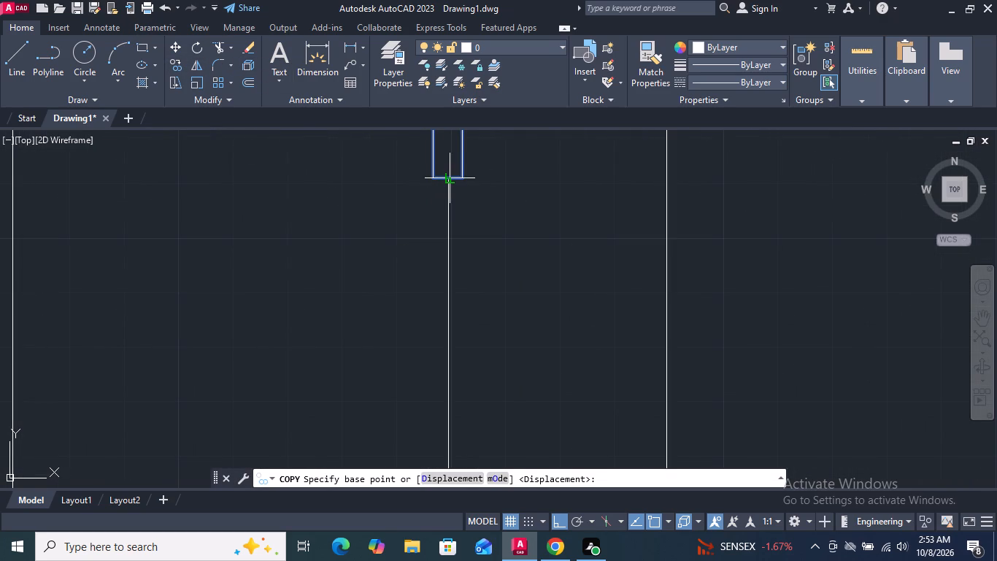
scroll(447, 178, "up", 2)
left_click(445, 178)
scroll(445, 178, "down", 5)
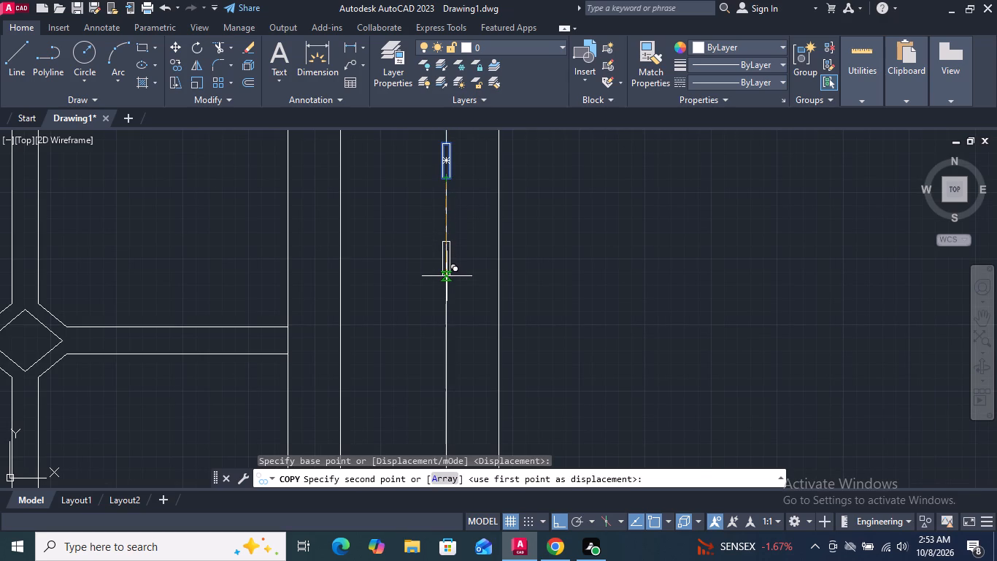
scroll(447, 291, "down", 3)
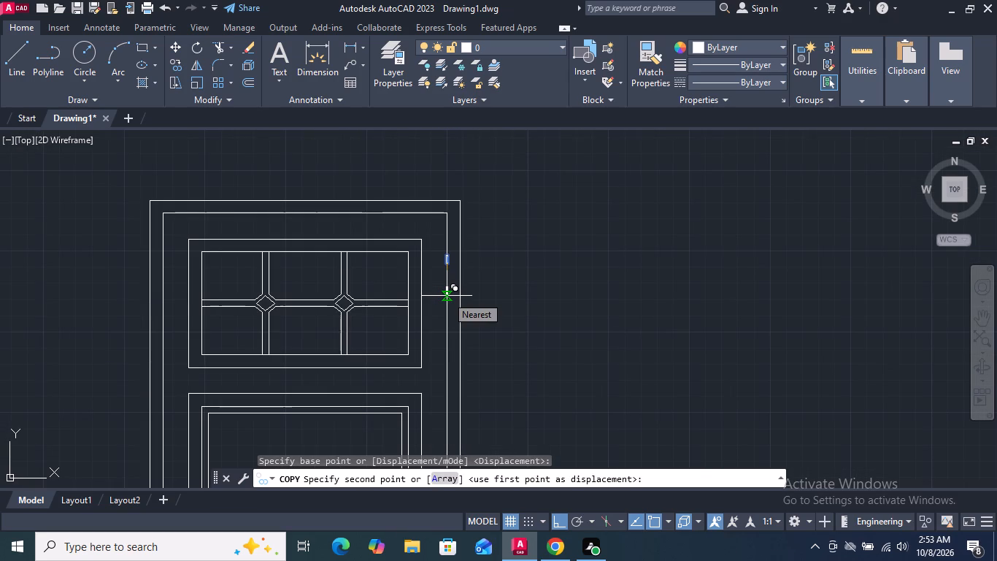
left_click(447, 381)
scroll(447, 381, "down", 4)
middle_click_drag(448, 371, 455, 314)
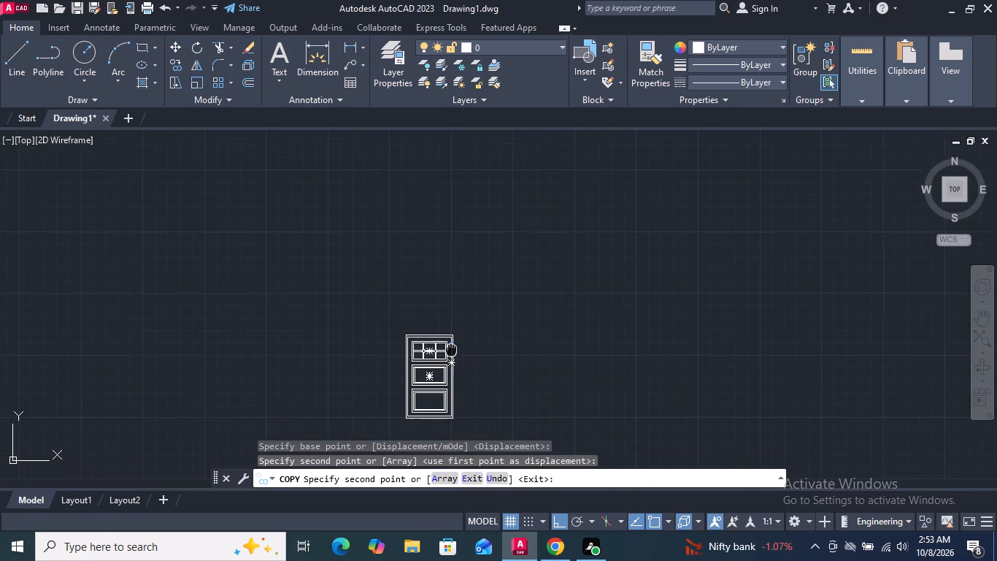
middle_click_drag(455, 314, 453, 198)
scroll(453, 198, "up", 3)
middle_click_drag(453, 198, 453, 195)
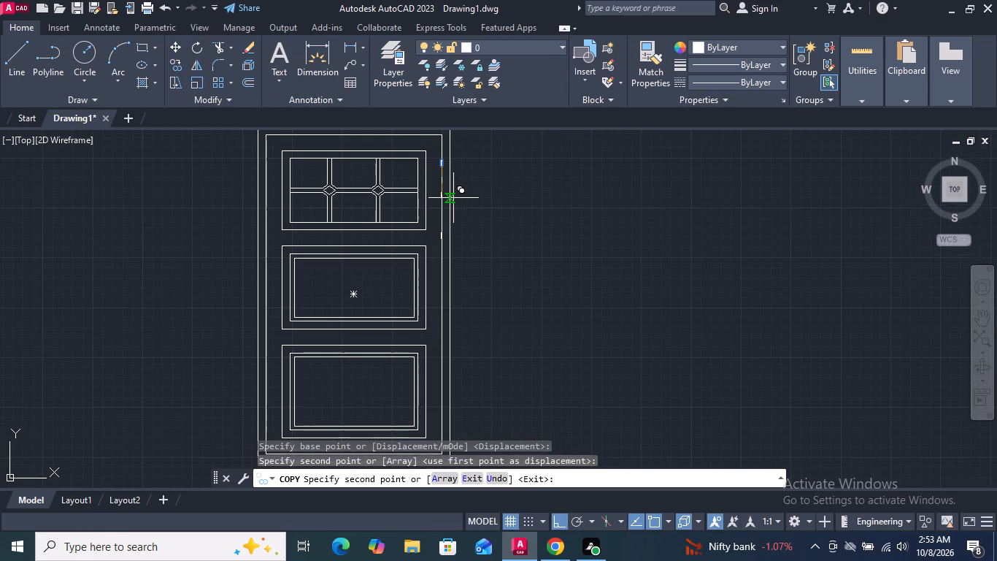
middle_click_drag(453, 195, 456, 141)
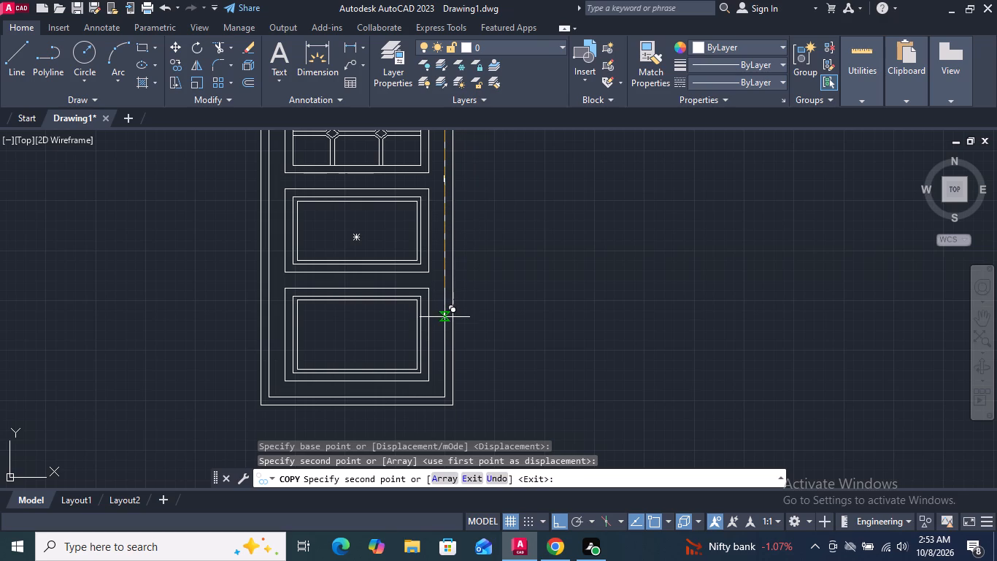
left_click(444, 362)
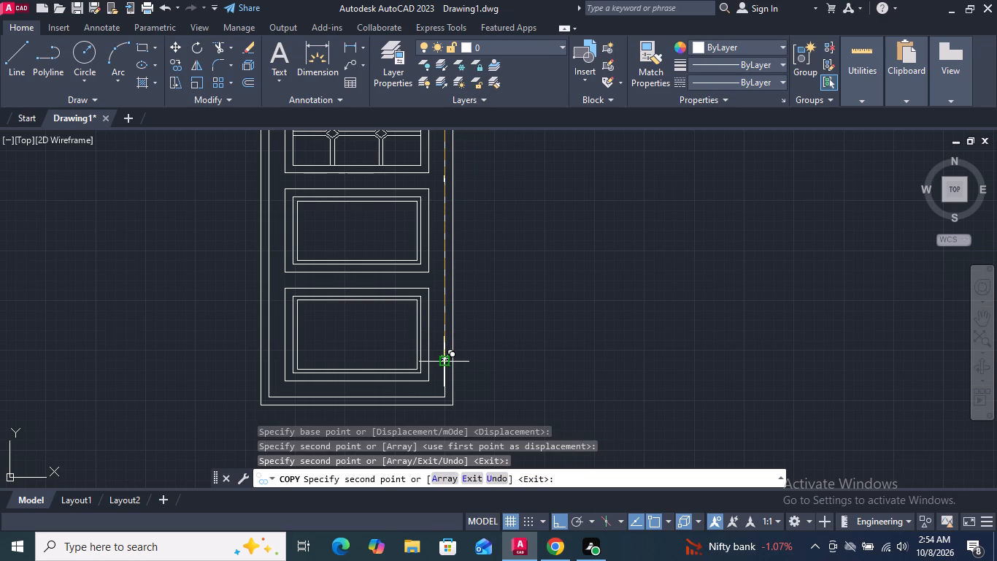
key("Return")
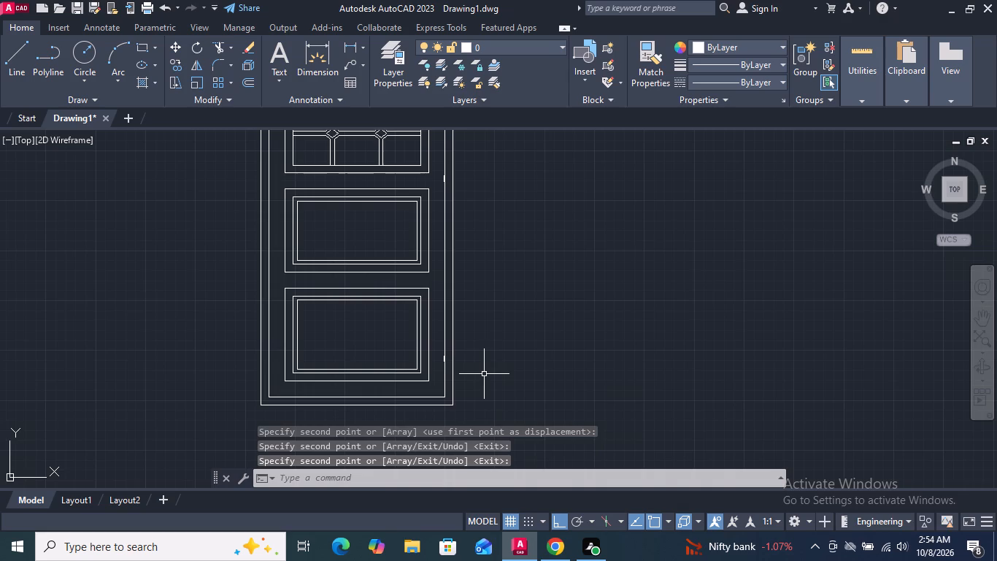
Trim the inner frame line where it passes through the lowest small rectangle.
scroll(434, 371, "up", 3)
scroll(487, 321, "up", 4)
middle_click_drag(437, 339, 437, 334)
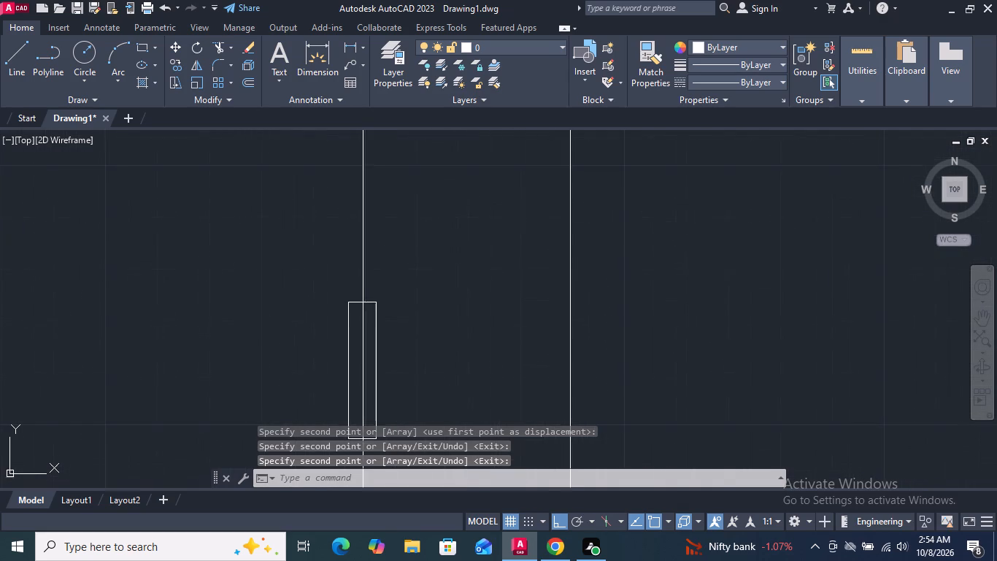
middle_click_drag(437, 334, 440, 294)
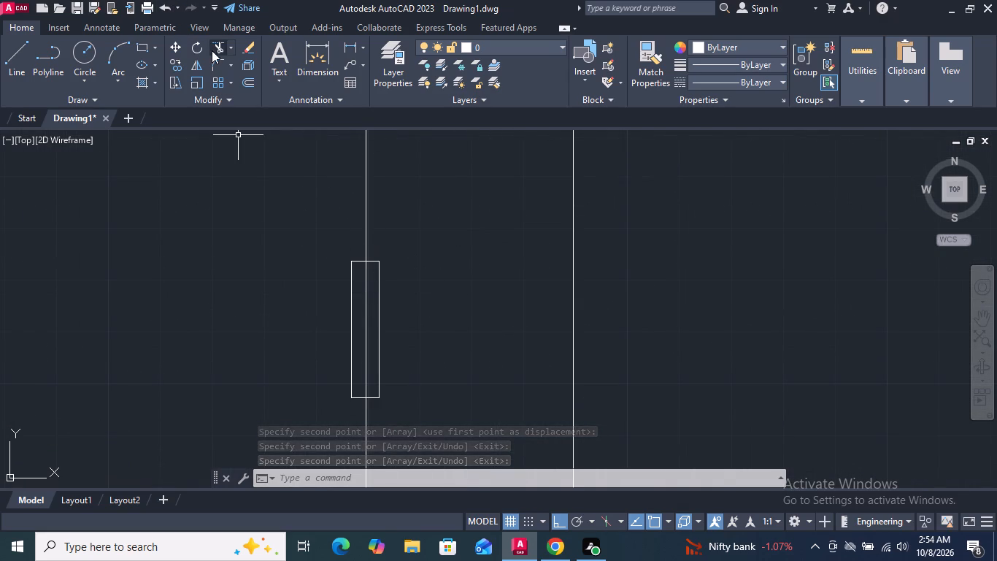
left_click(218, 48)
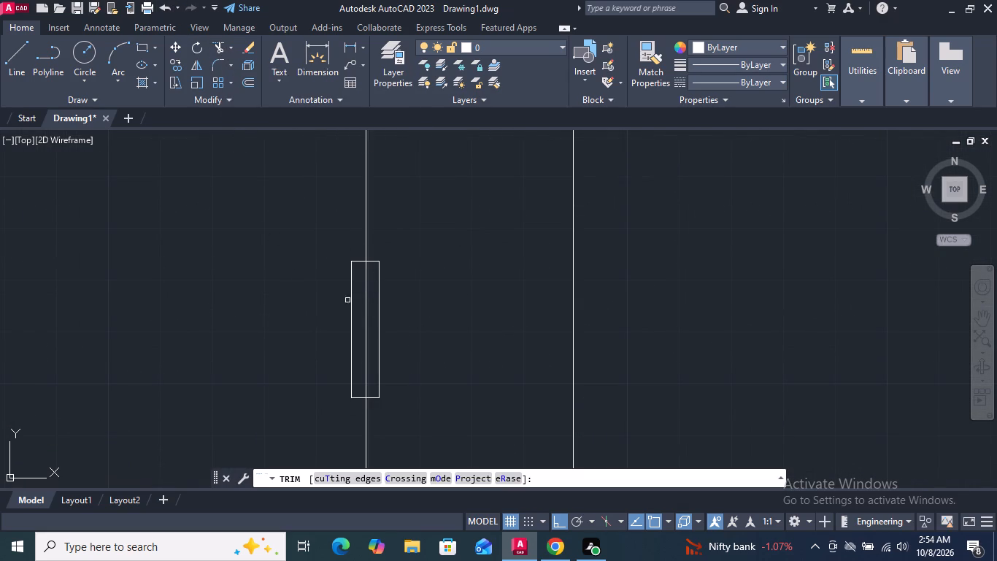
left_click(364, 307)
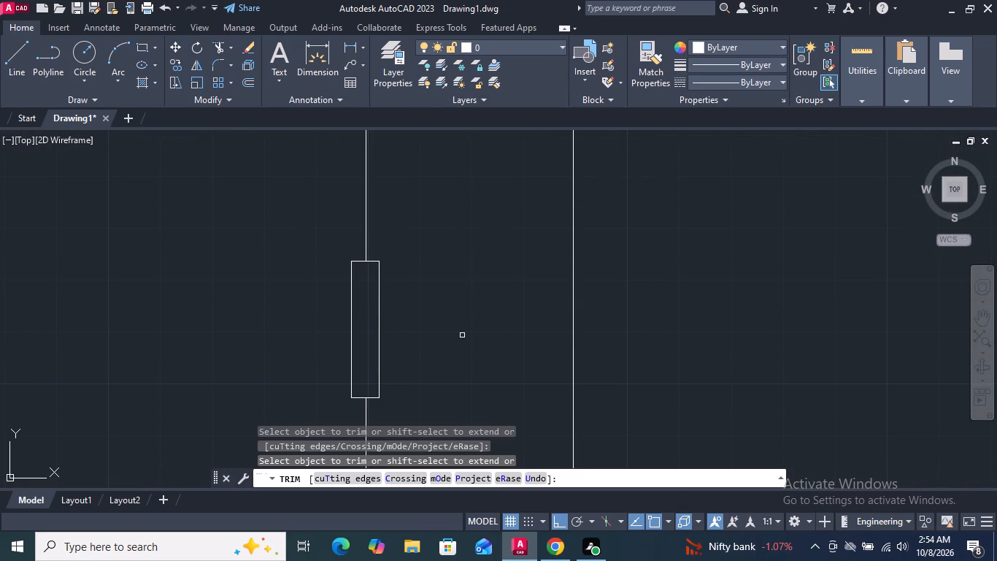
key("Return")
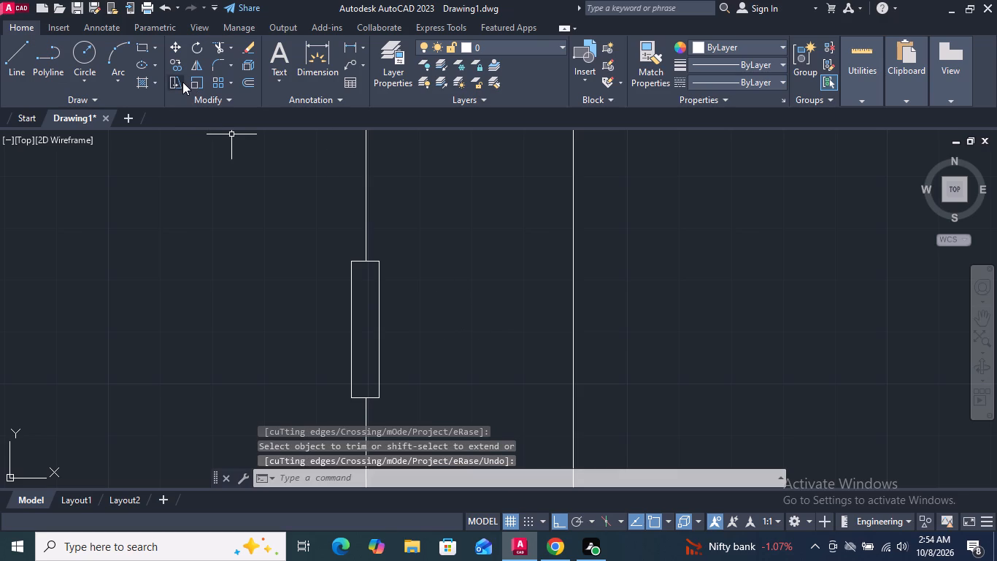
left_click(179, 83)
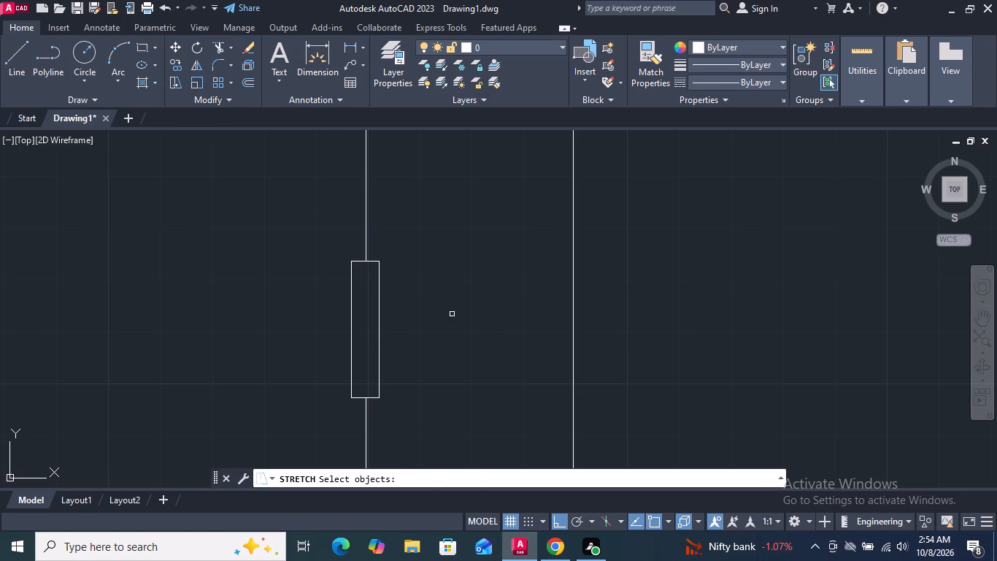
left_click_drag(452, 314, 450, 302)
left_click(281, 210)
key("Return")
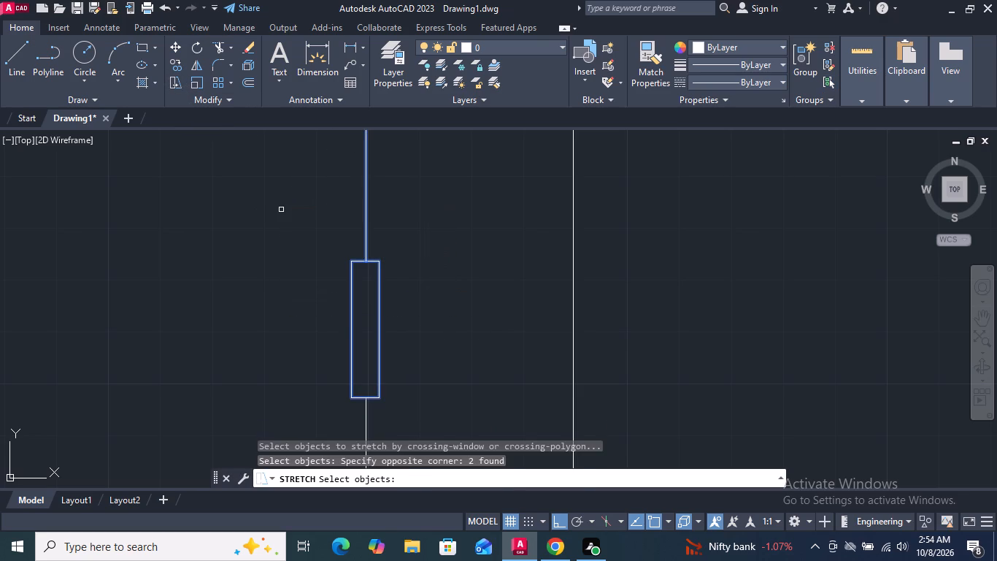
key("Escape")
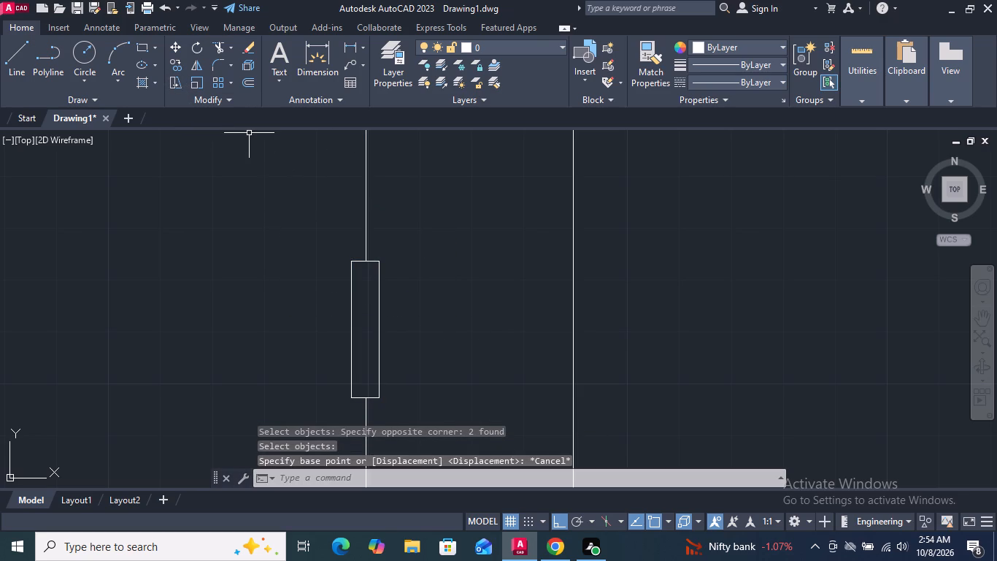
Stretch the upper end of the lowest small rectangle straight up along the inner frame line, excluding the frame line from the selection.
key("space")
left_click_drag(415, 312, 410, 305)
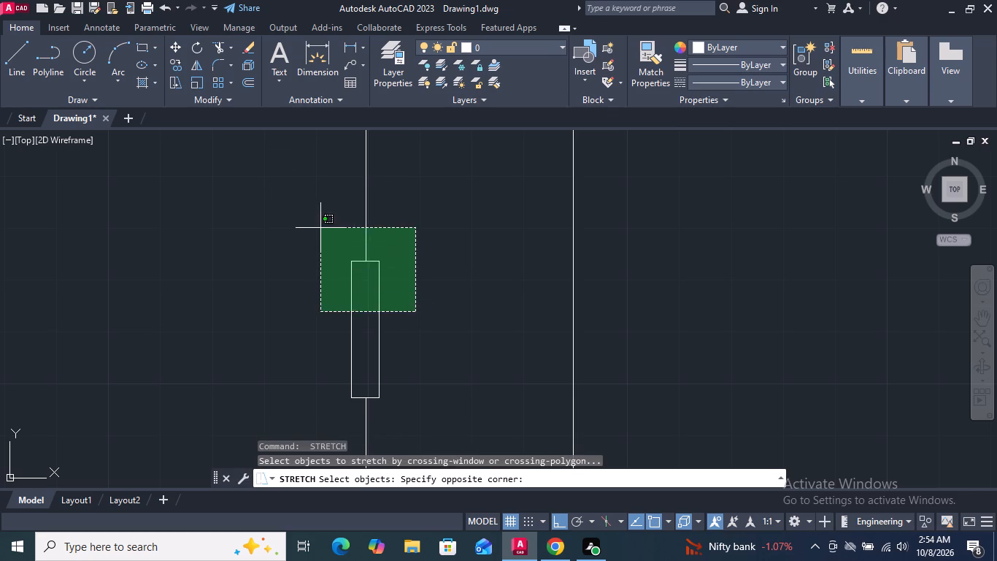
left_click(320, 228)
left_click_drag(421, 229, 310, 204, "shift")
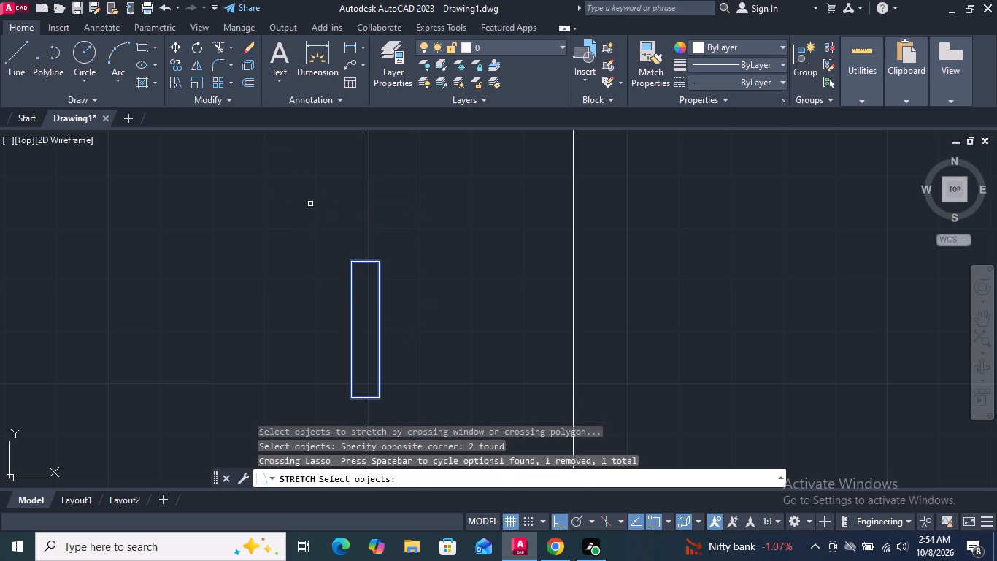
key("Return")
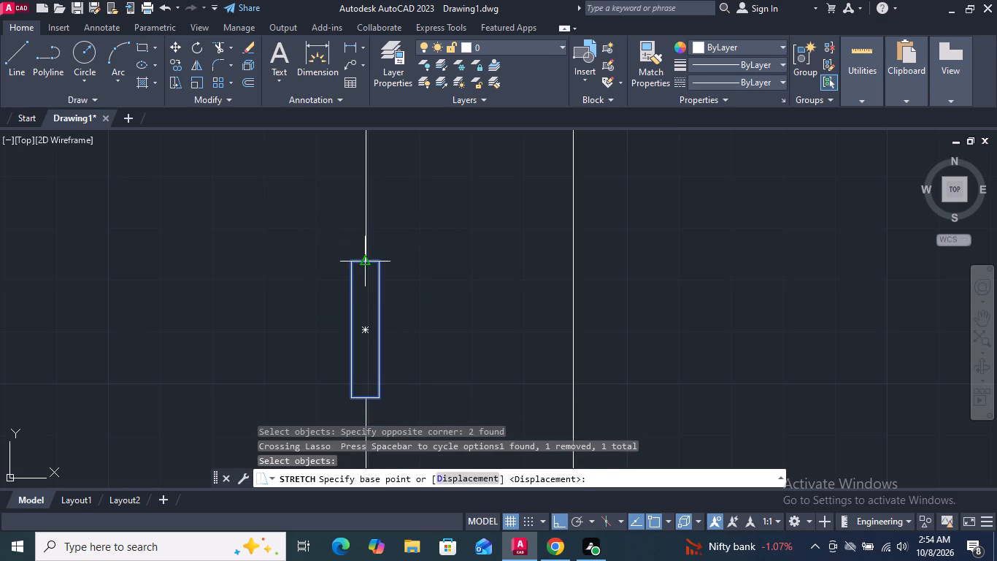
left_click(363, 260)
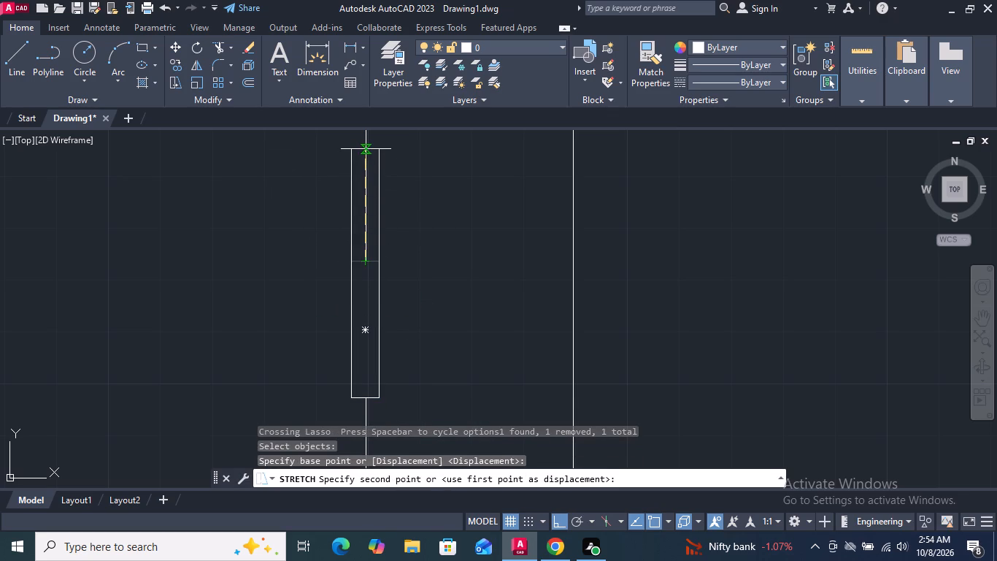
left_click(365, 148)
Trim the inner frame line inside the lengthened lowest rectangle and inside the middle small rectangle.
left_click(220, 50)
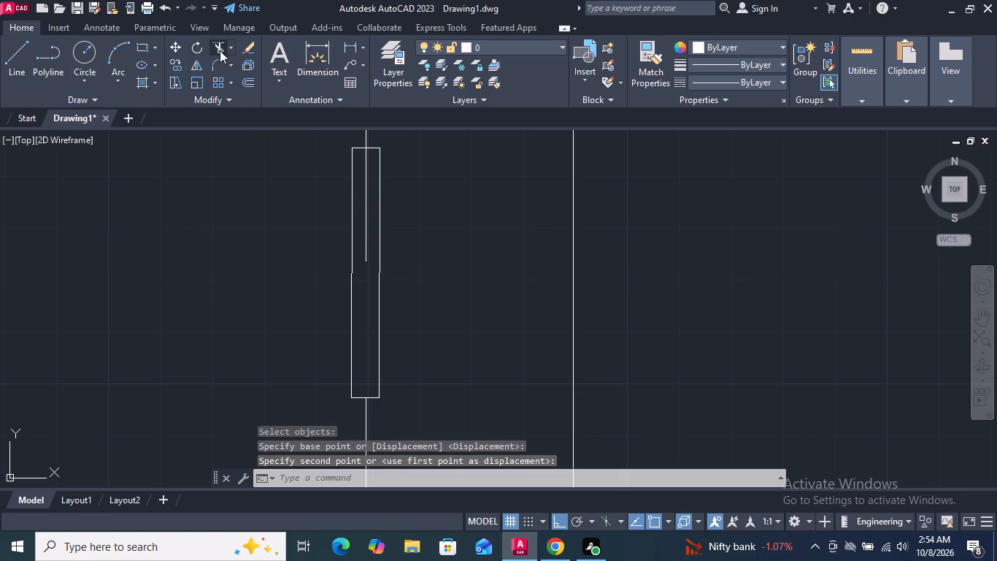
left_click(366, 227)
scroll(439, 332, "down", 3)
middle_click_drag(445, 275, 442, 312)
scroll(442, 313, "down", 4)
middle_click_drag(444, 192, 442, 244)
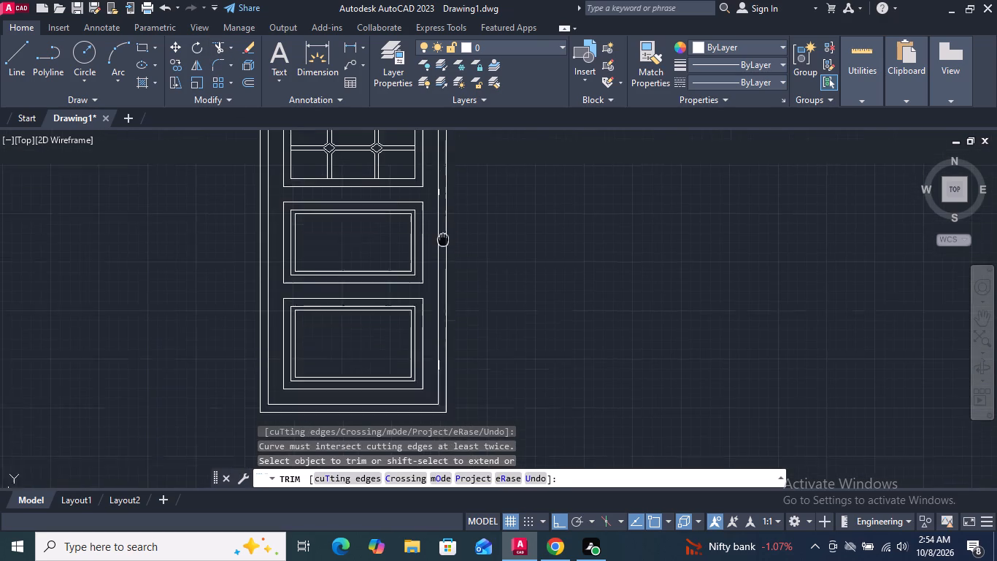
middle_click_drag(442, 244, 435, 287)
scroll(433, 210, "up", 3)
scroll(410, 319, "up", 3)
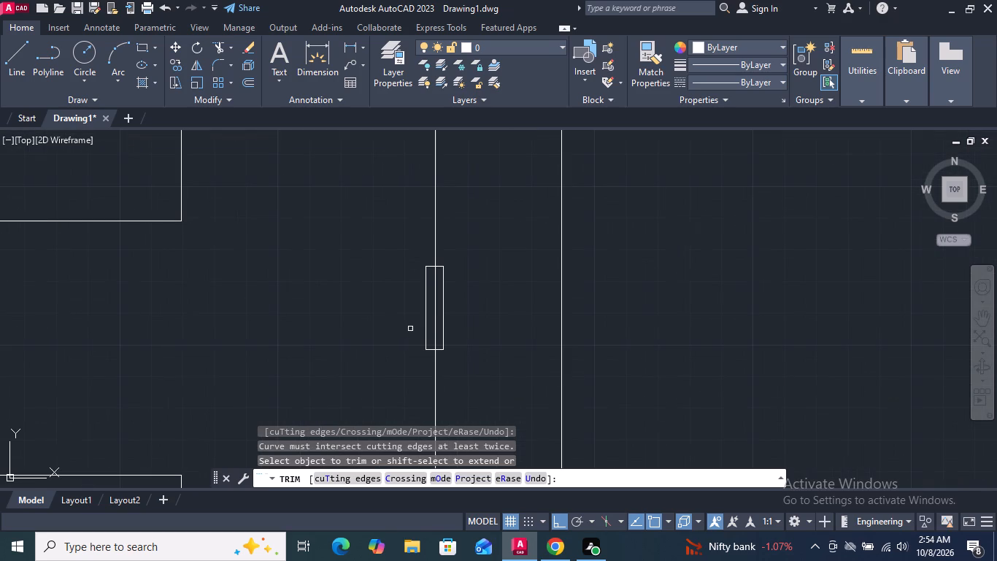
left_click(434, 313)
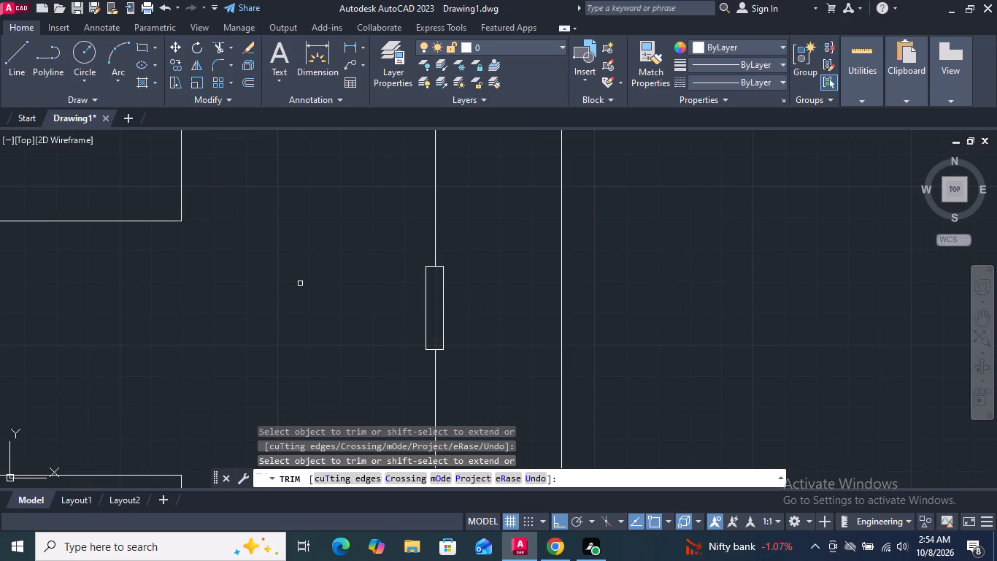
key("Return")
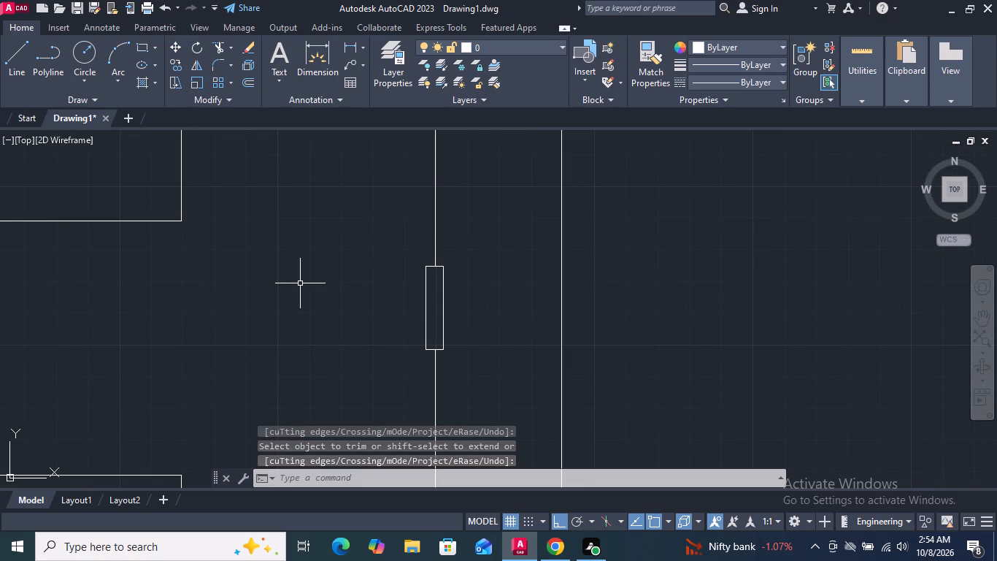
Stretch the lower end of the middle small rectangle straight down along the inner frame line, excluding the frame line from the selection.
scroll(374, 278, "down", 2)
middle_click_drag(366, 304, 336, 264)
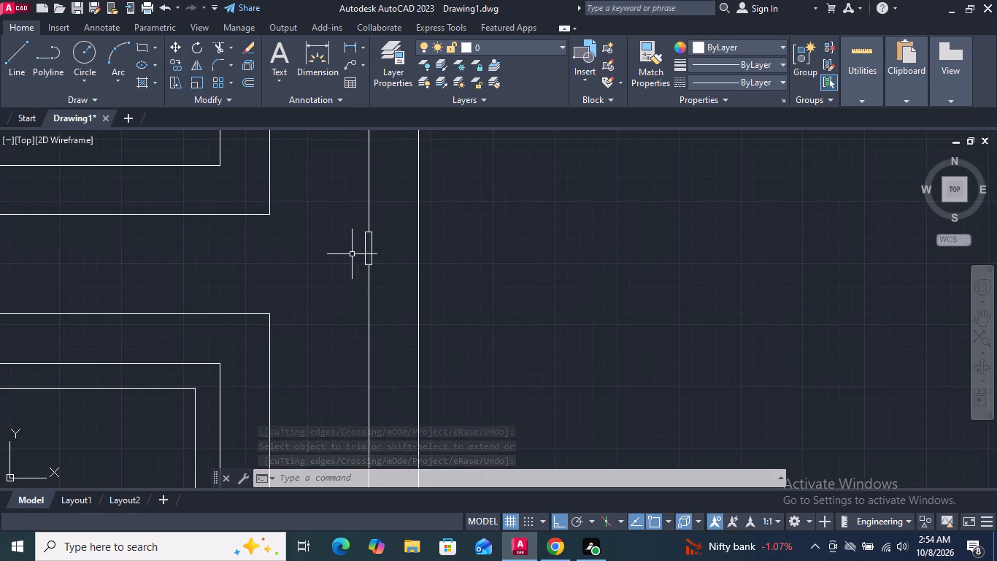
scroll(369, 247, "up", 1)
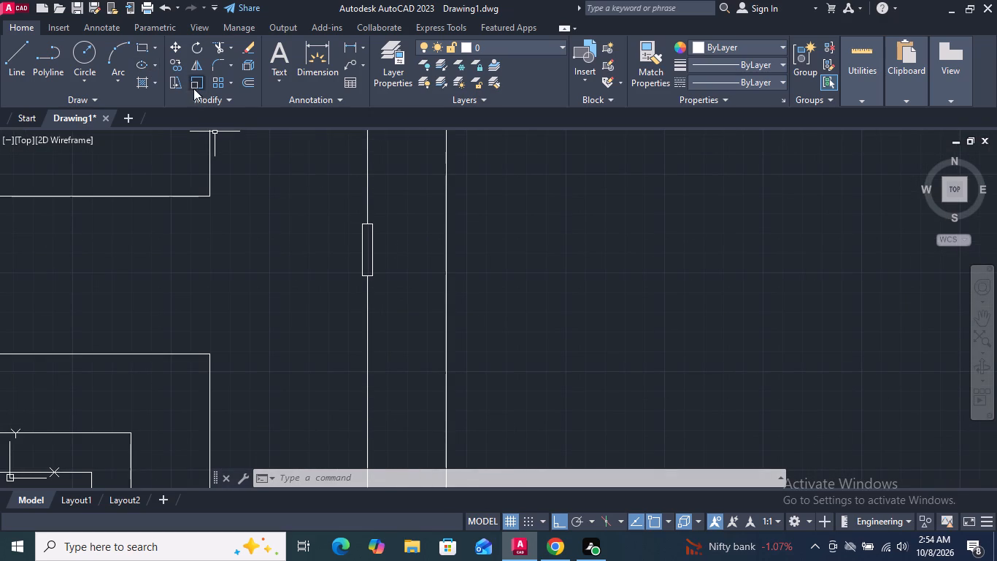
left_click(179, 83)
left_click(396, 292)
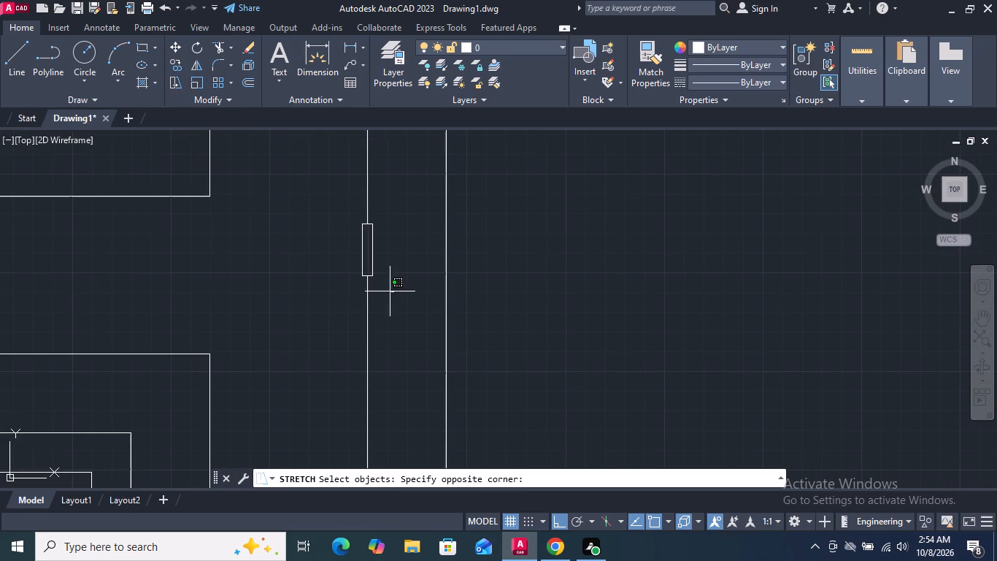
left_click(331, 253)
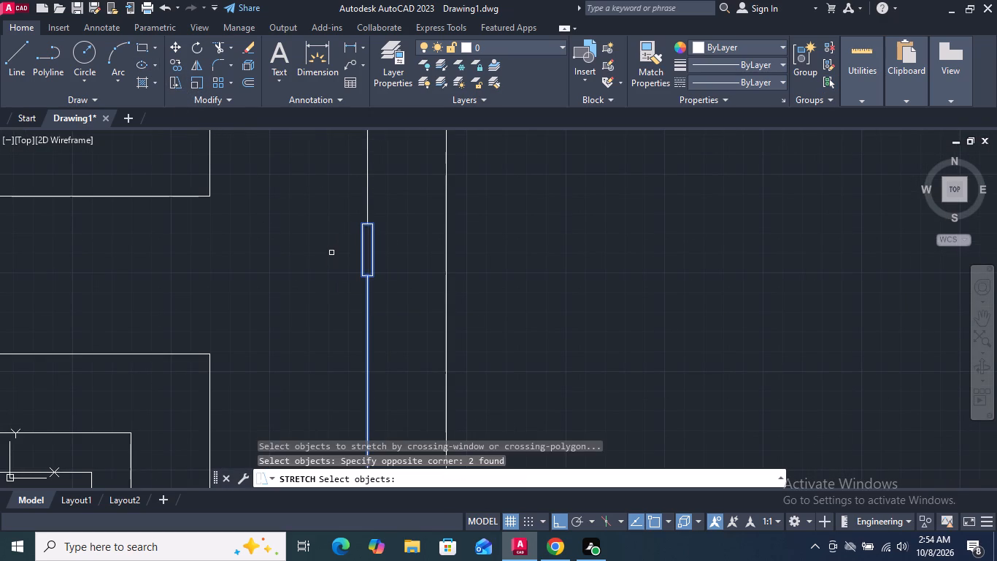
left_click(397, 326, "shift")
left_click(330, 313, "shift")
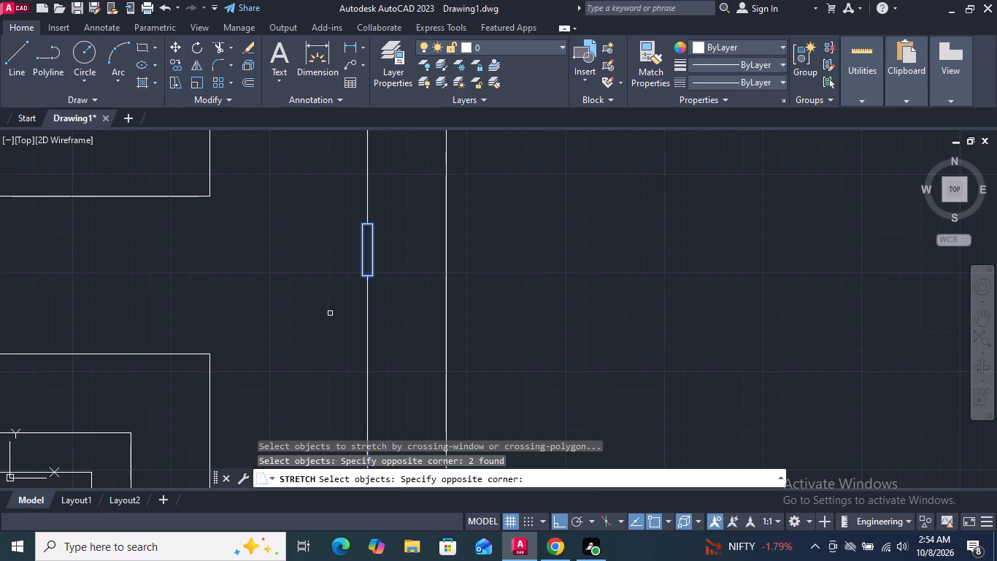
key("Return")
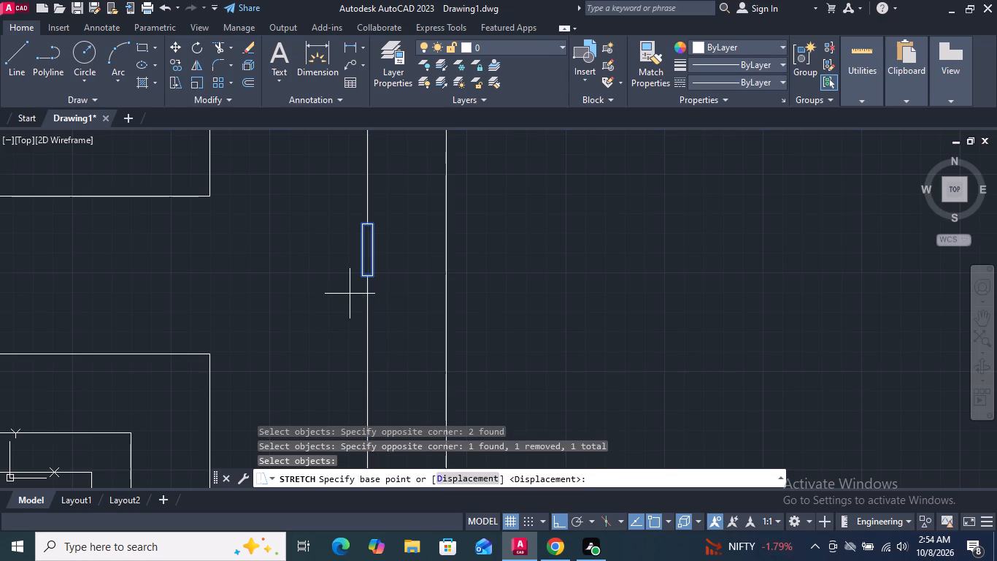
scroll(363, 275, "up", 2)
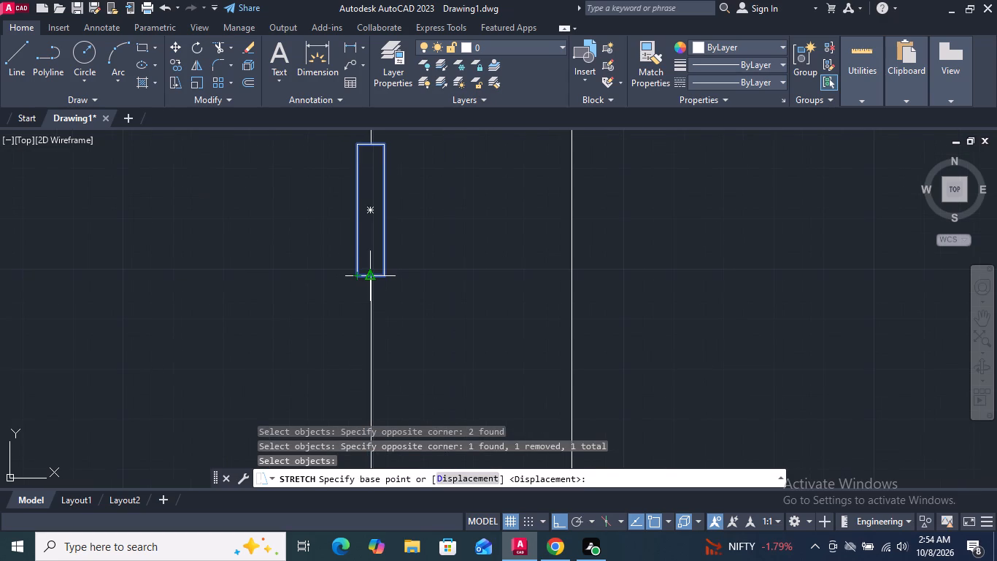
left_click(372, 275)
scroll(372, 275, "down", 2)
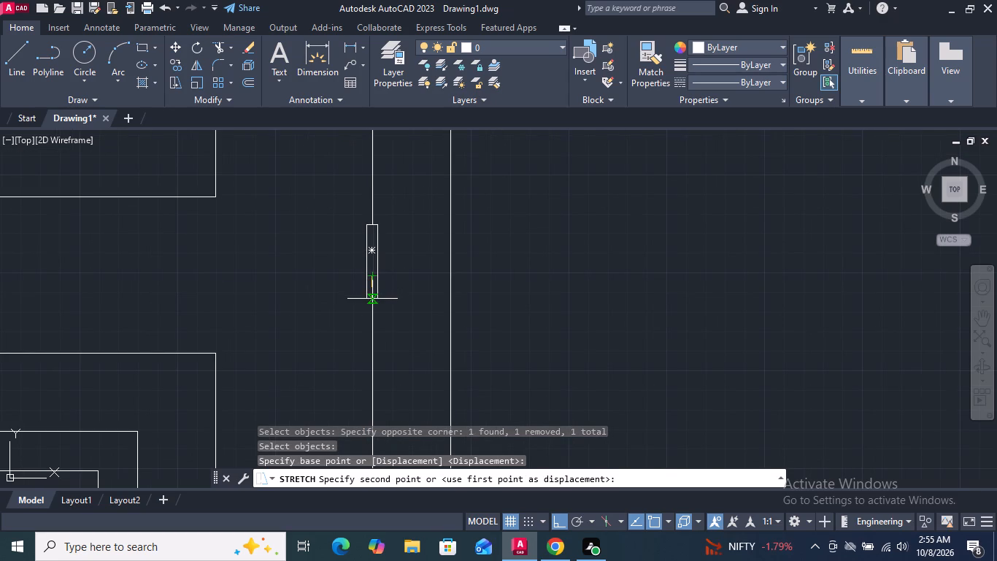
left_click(373, 324)
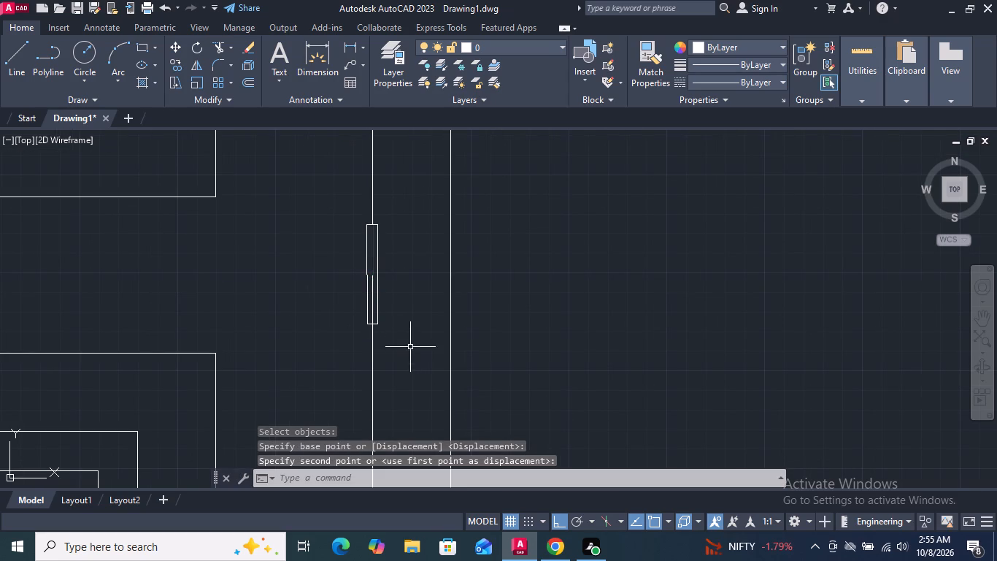
Trim the inner frame line where it runs inside the lengthened middle rectangle.
left_click(218, 48)
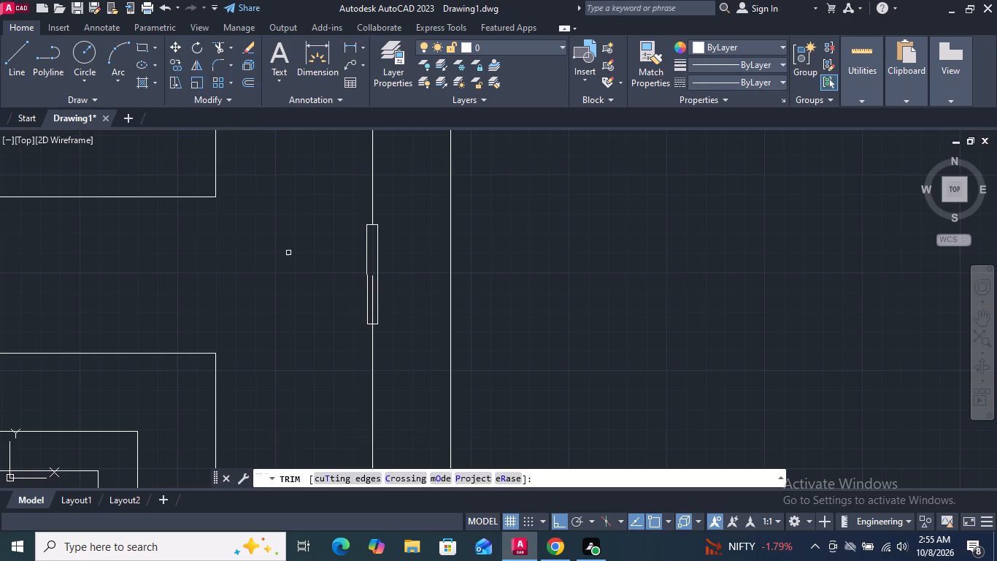
scroll(384, 316, "up", 3)
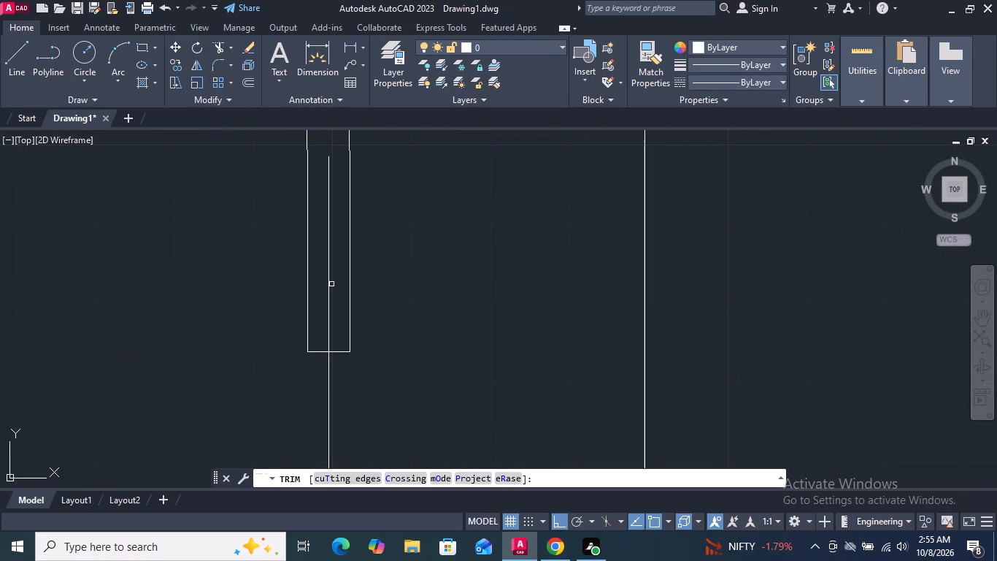
left_click(328, 285)
scroll(385, 373, "down", 5)
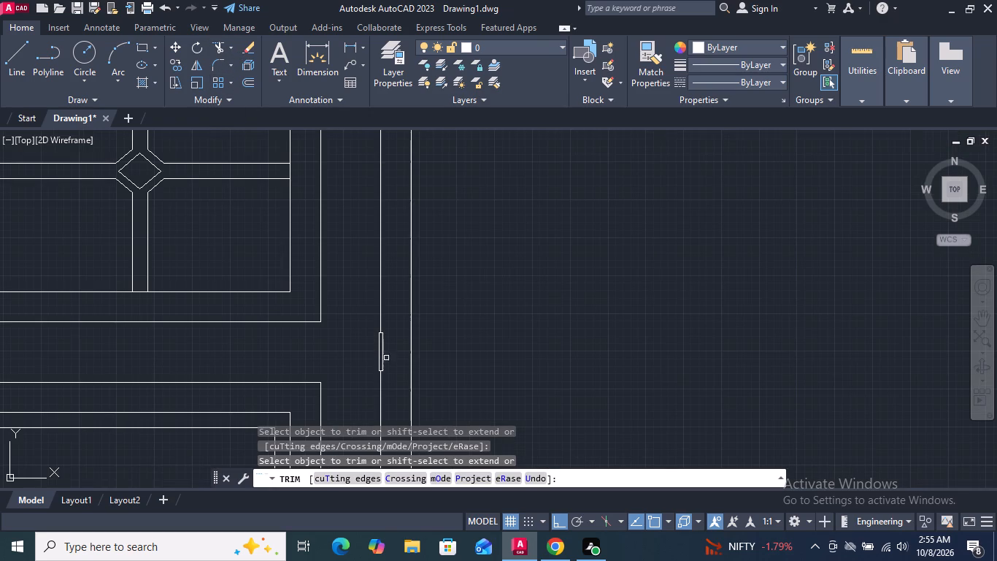
middle_click_drag(386, 273, 388, 434)
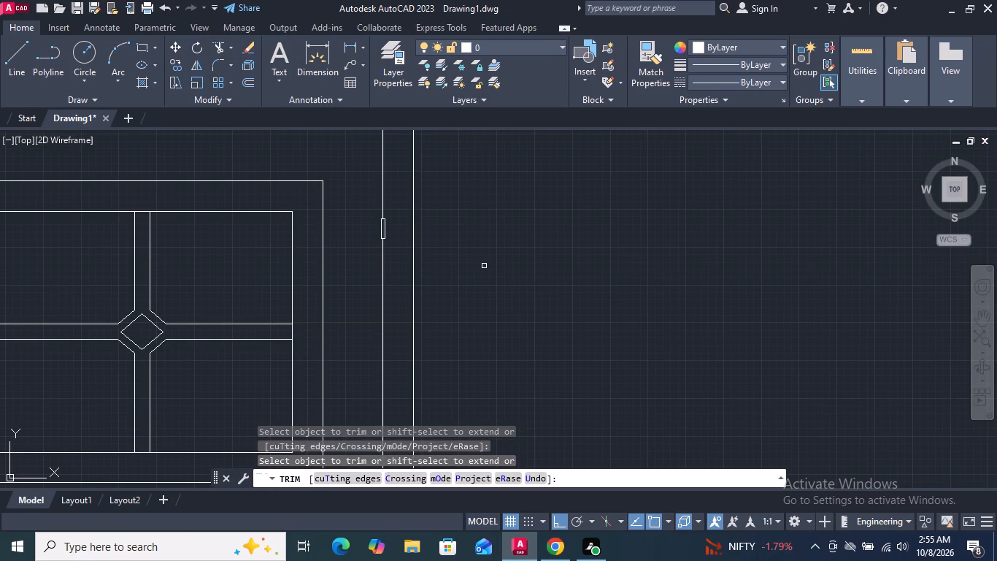
key("Return")
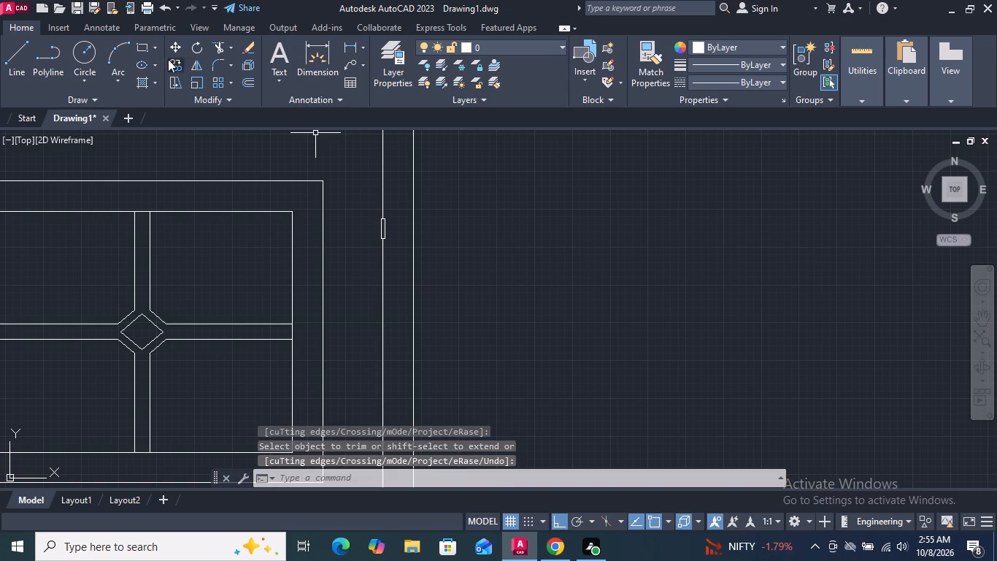
Stretch the lower end of the topmost small rectangle straight down along the inner frame line, excluding the frame line from the selection.
left_click(171, 81)
scroll(406, 260, "up", 3)
left_click(388, 245)
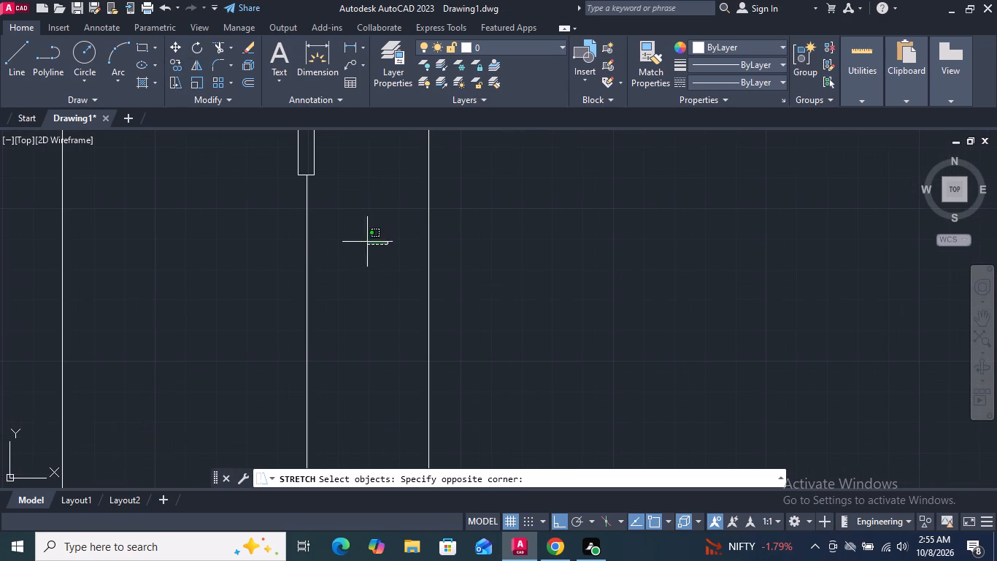
left_click(277, 159)
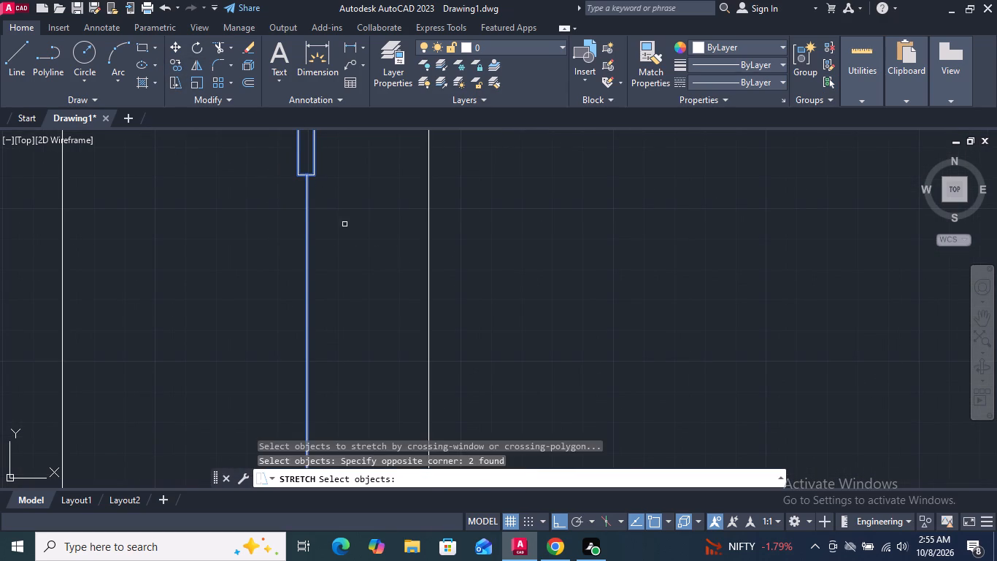
left_click_drag(347, 237, 339, 234, "shift")
left_click(254, 207, "shift")
key("Return")
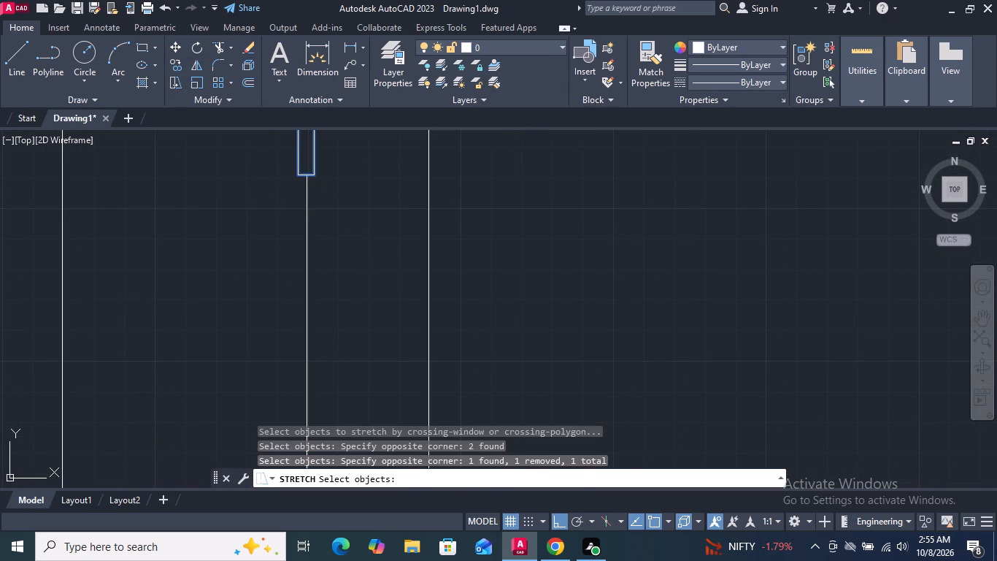
left_click(305, 172)
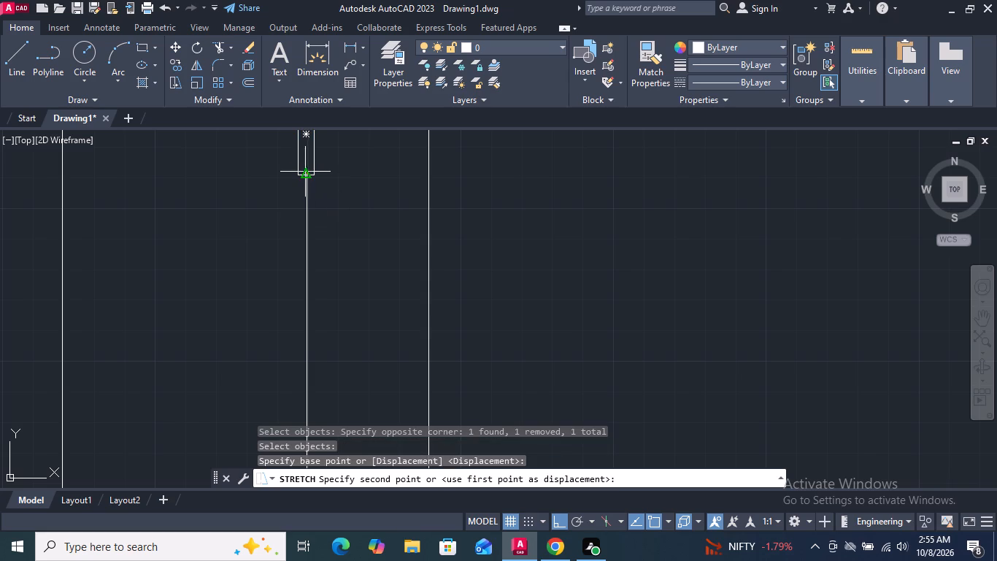
scroll(306, 188, "down", 1)
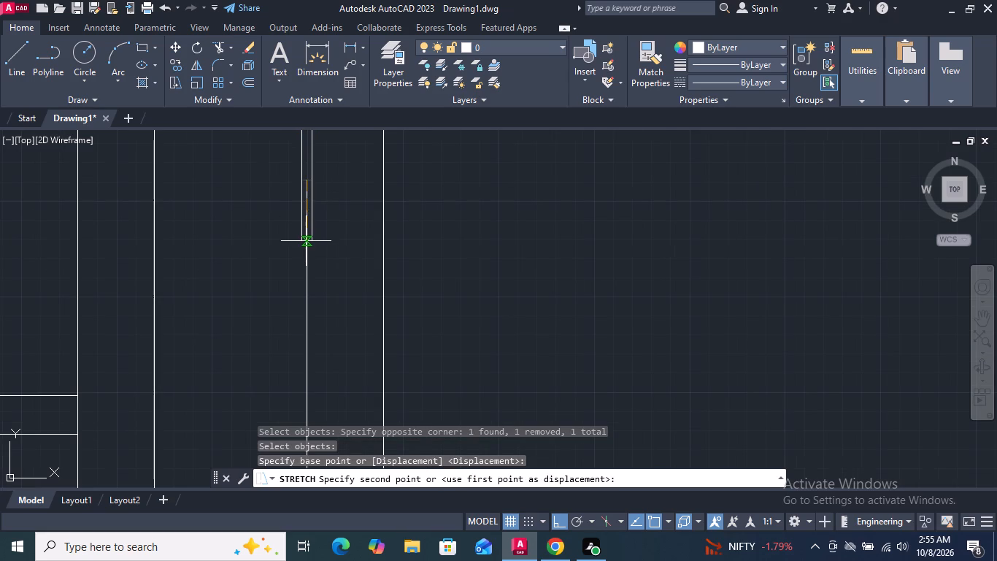
left_click(306, 241)
scroll(334, 278, "down", 1)
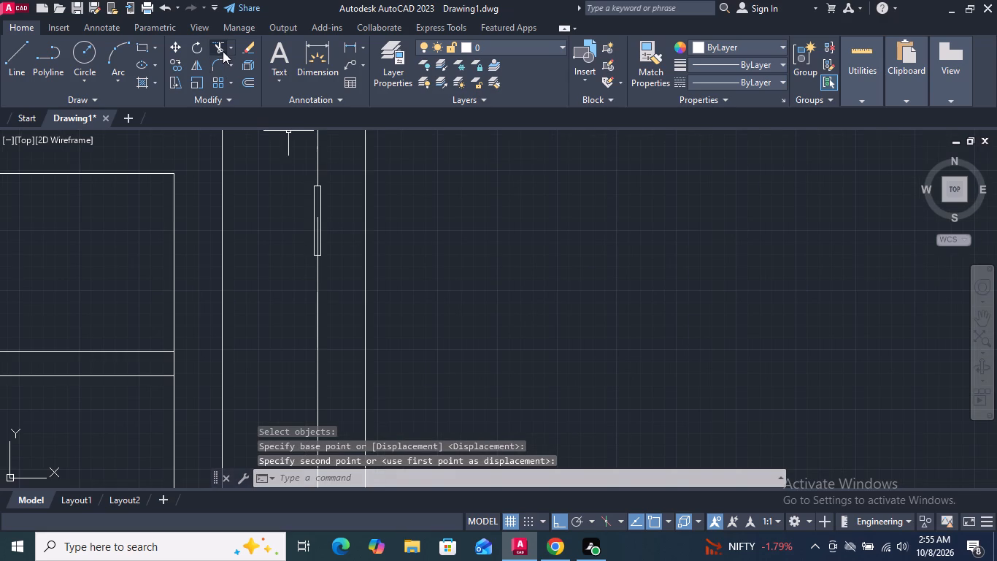
Trim the inner frame line where it runs inside the lengthened topmost rectangle.
left_click(223, 50)
scroll(303, 221, "up", 3)
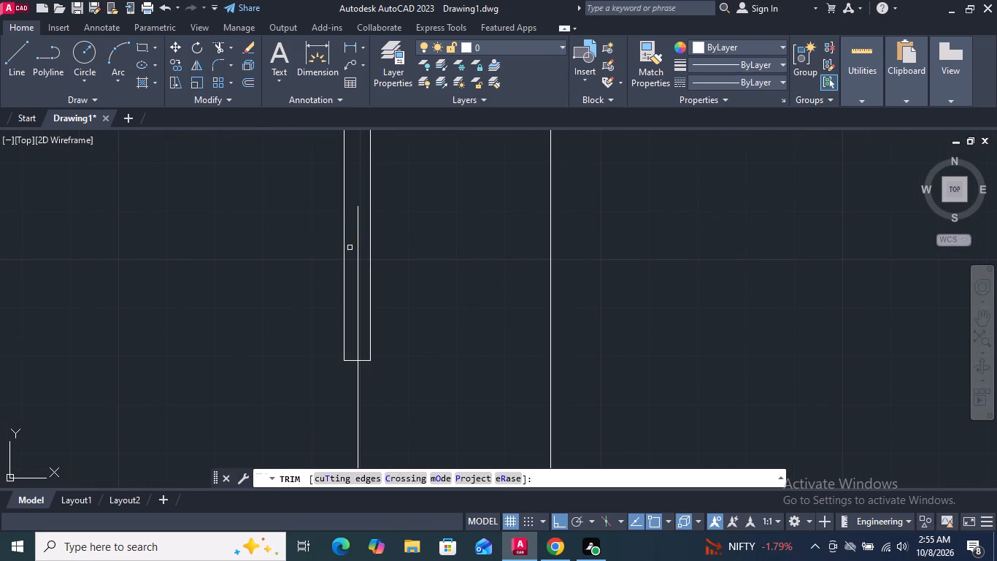
left_click(359, 251)
scroll(296, 309, "down", 4)
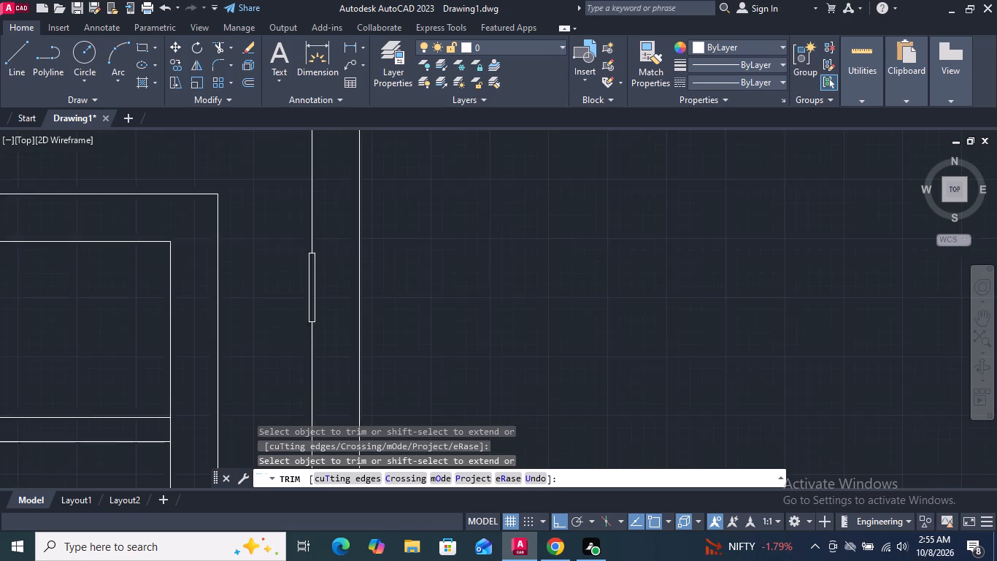
key("Return")
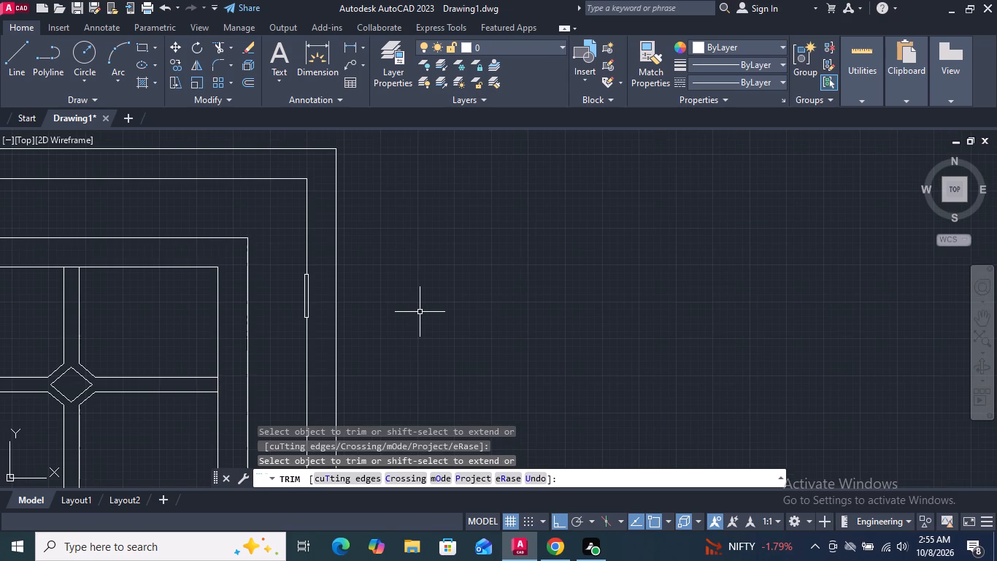
Examine the three lengthened hinge rectangles close up and within the whole door elevation.
scroll(420, 312, "down", 4)
middle_click_drag(463, 320, 387, 243)
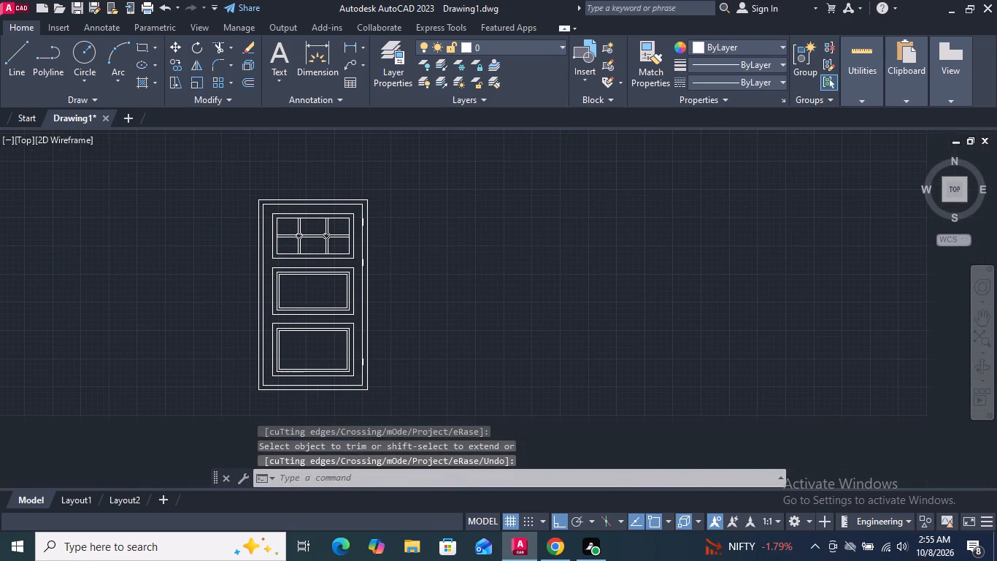
scroll(387, 243, "up", 2)
scroll(387, 244, "down", 1)
scroll(361, 281, "up", 4)
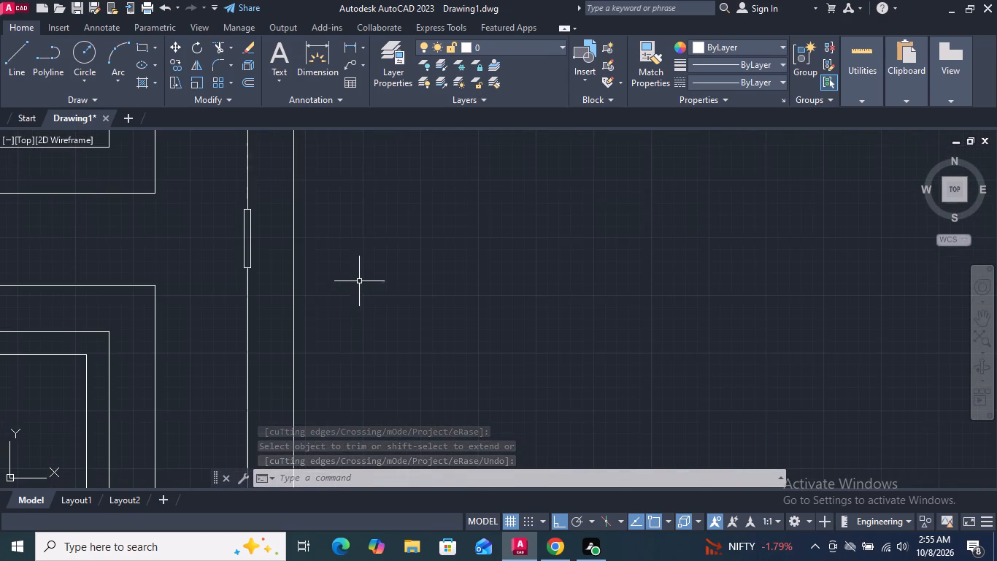
scroll(375, 259, "down", 3)
middle_click_drag(418, 317, 407, 259)
scroll(407, 259, "down", 2)
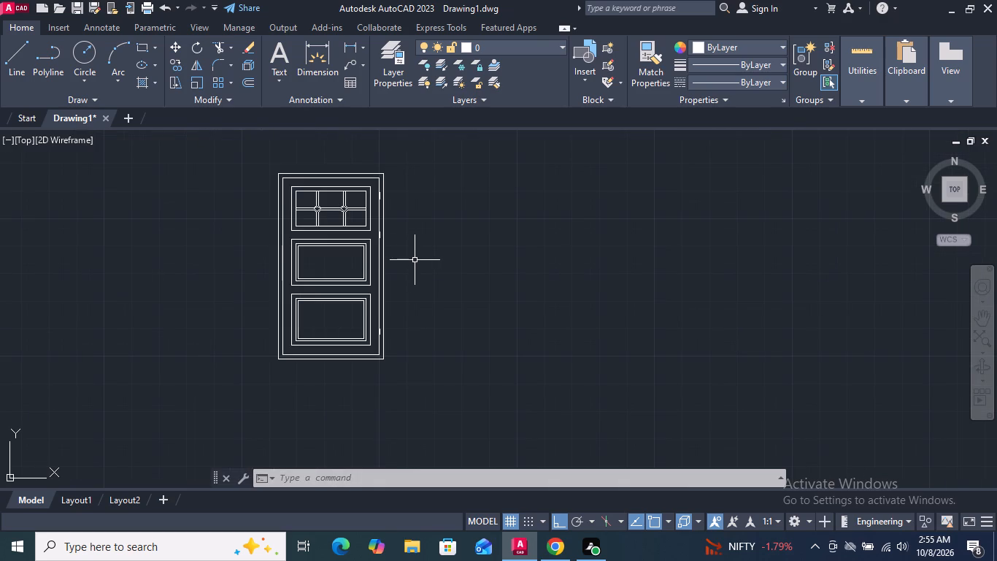
Stretch the right side of the topmost hinge rectangle 2" horizontally outward, toward the door's outer frame line.
scroll(390, 192, "up", 4)
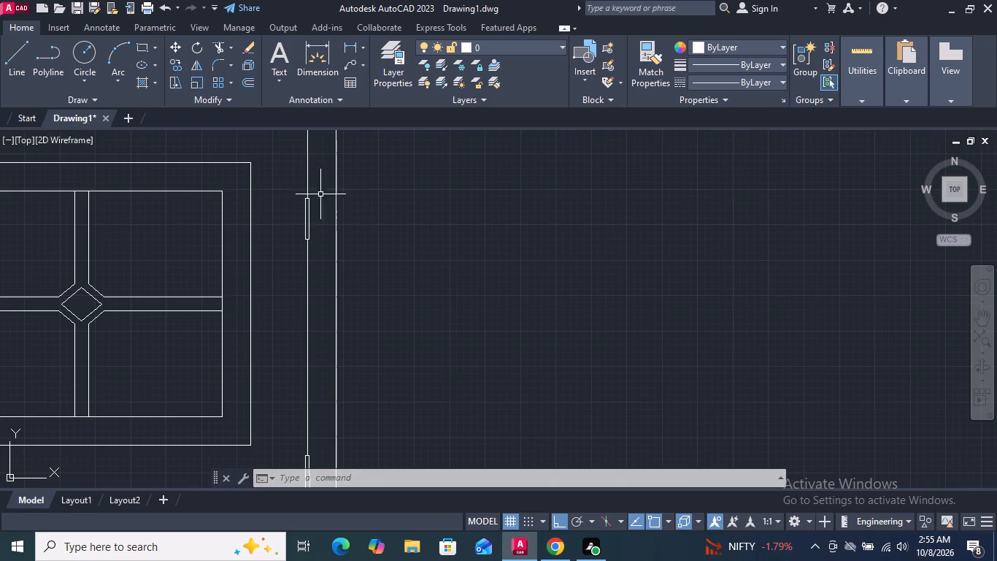
scroll(310, 216, "up", 3)
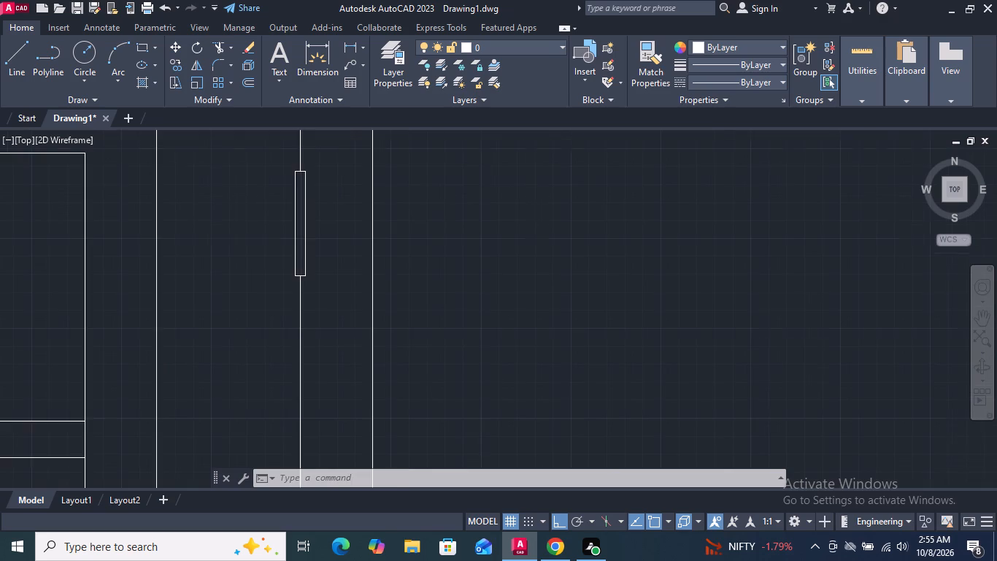
middle_click_drag(312, 239, 312, 255)
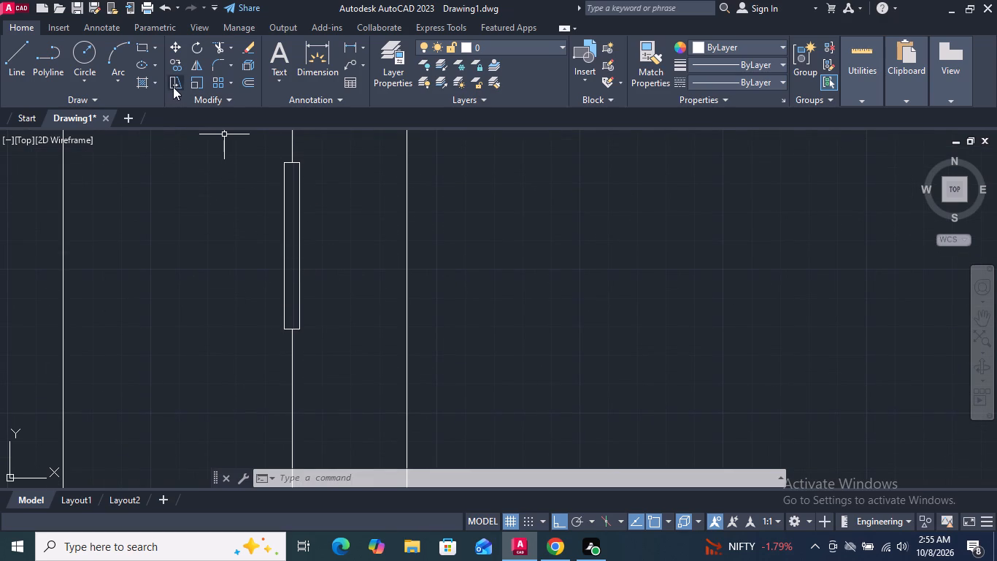
left_click(173, 87)
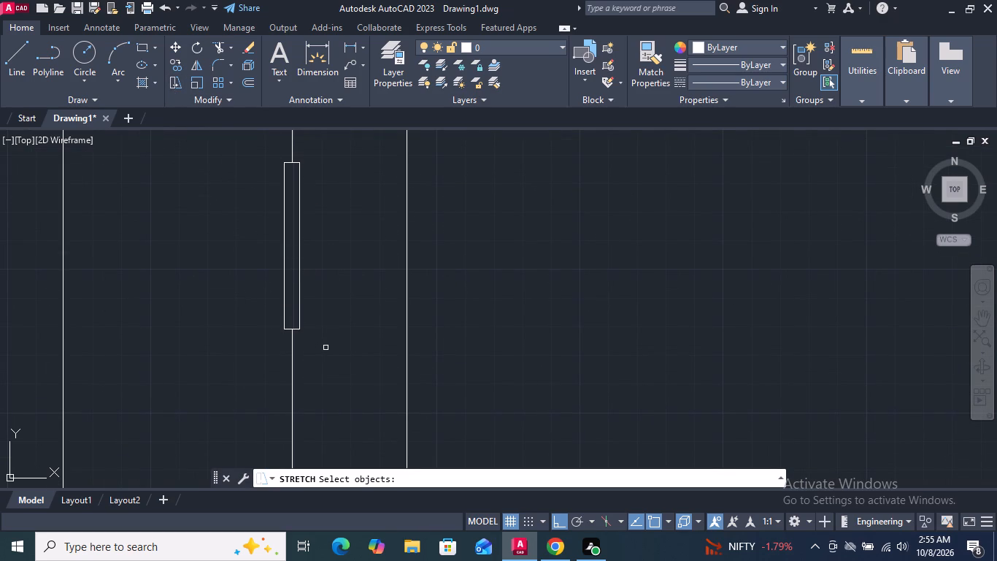
left_click(326, 348)
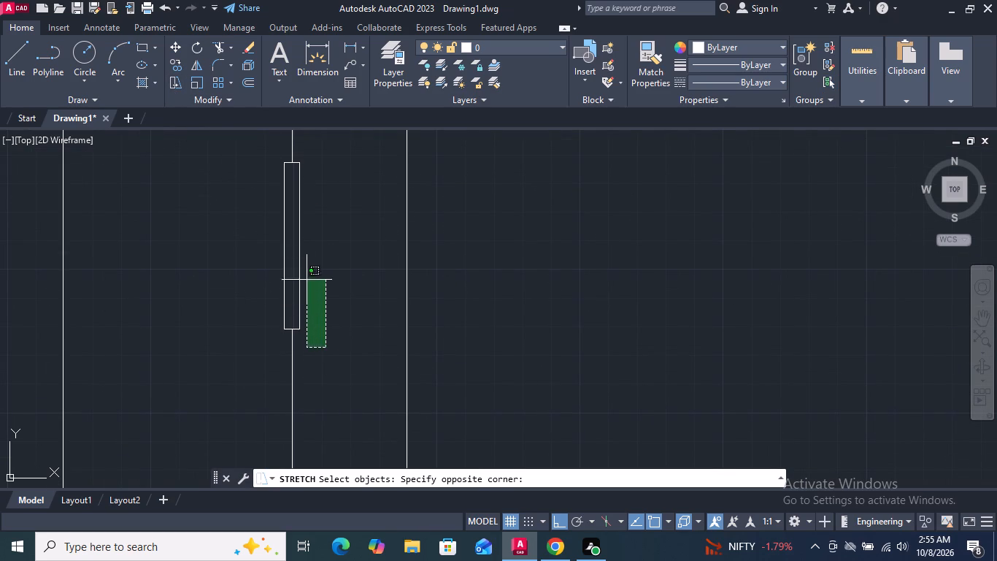
left_click(295, 150)
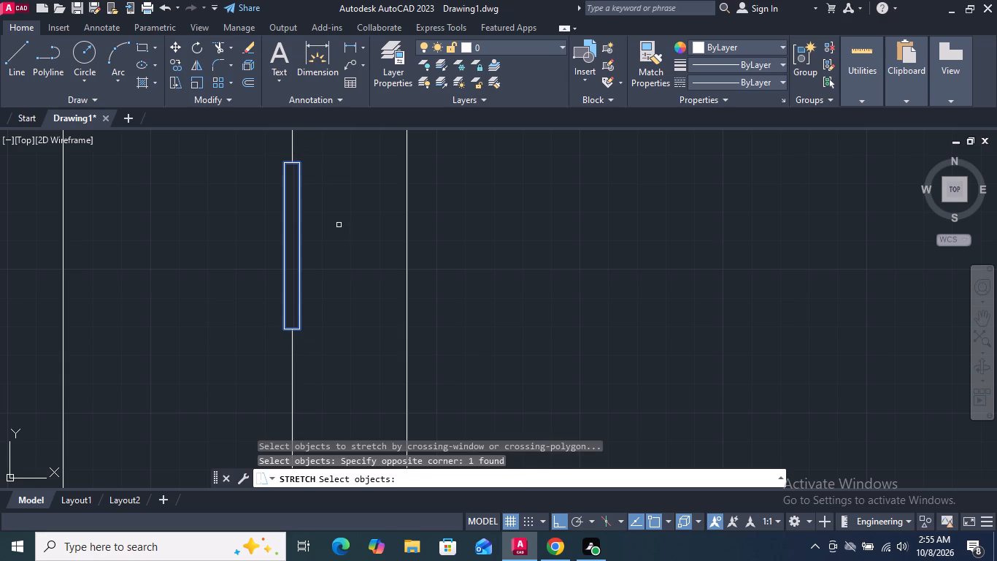
key("Return")
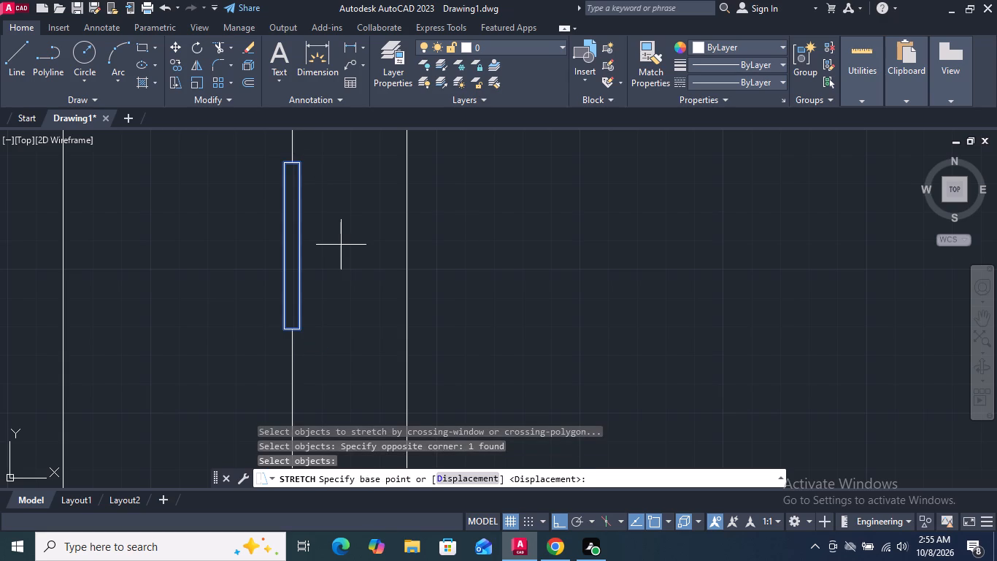
left_click(298, 248)
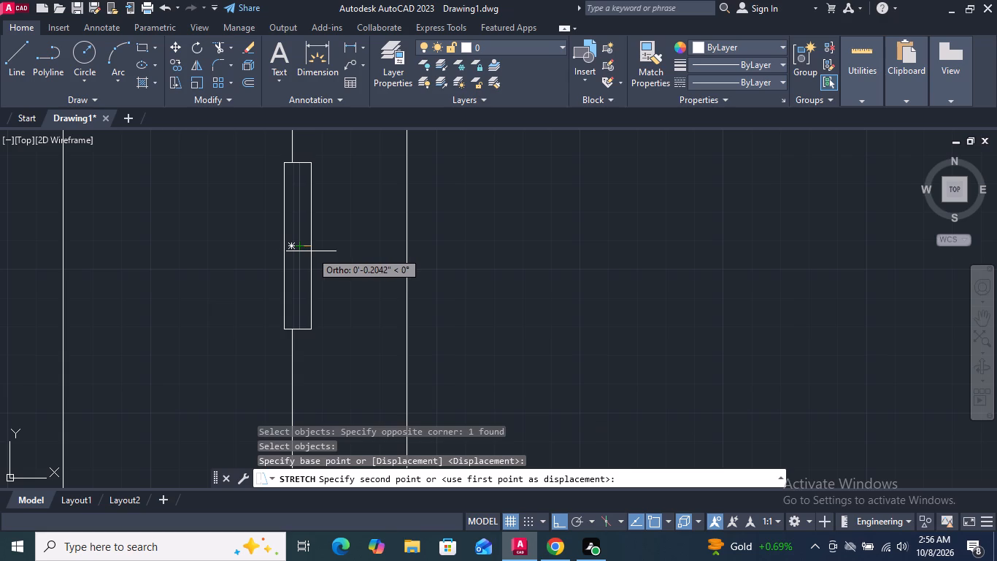
type("2\"")
key("Return")
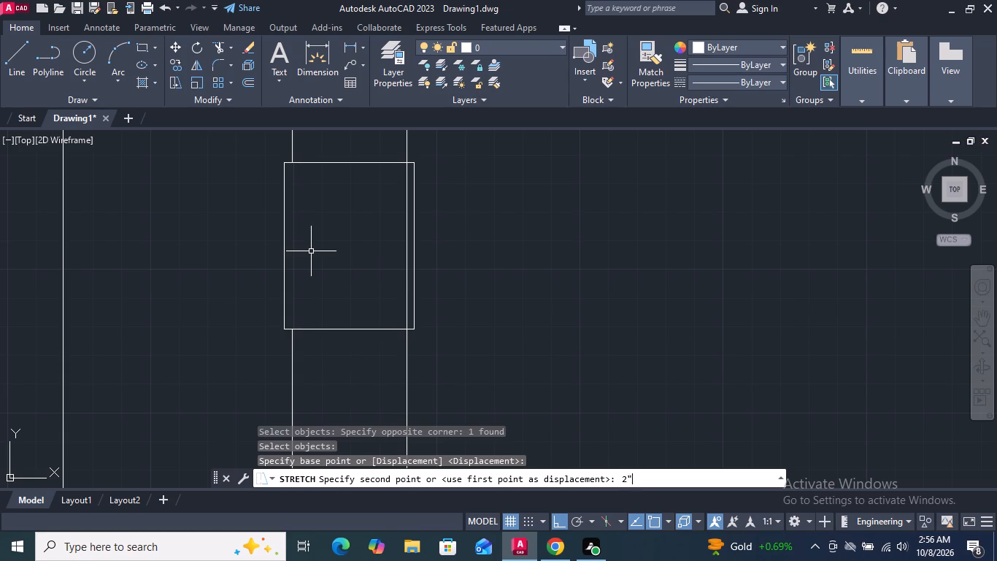
Undo the 2" sideways stretch of the topmost hinge rectangle.
key("ctrl+z")
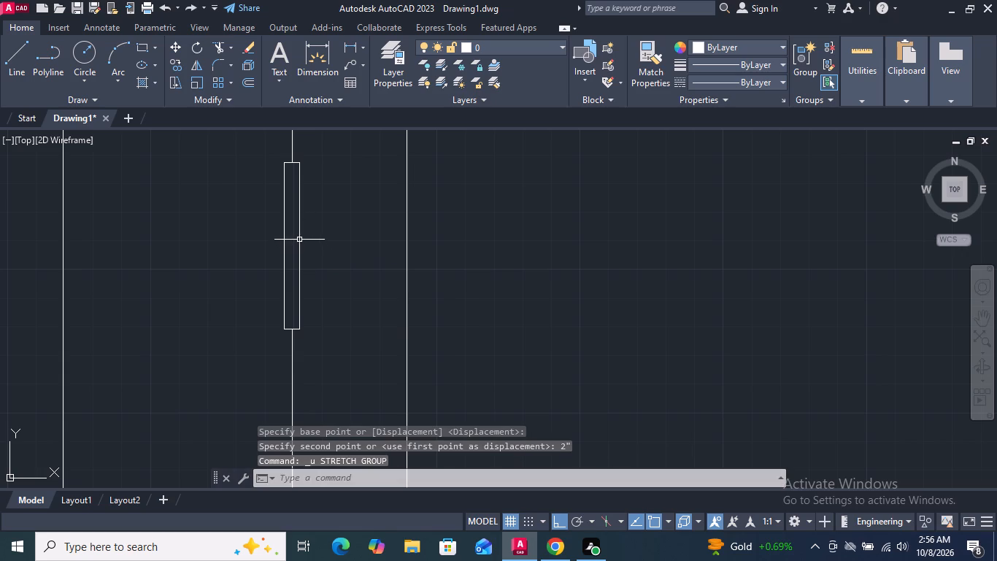
Stretch the right side of the topmost hinge rectangle 1/2" horizontally outward, toward the door's outer frame line.
left_click(299, 238)
left_click(300, 245)
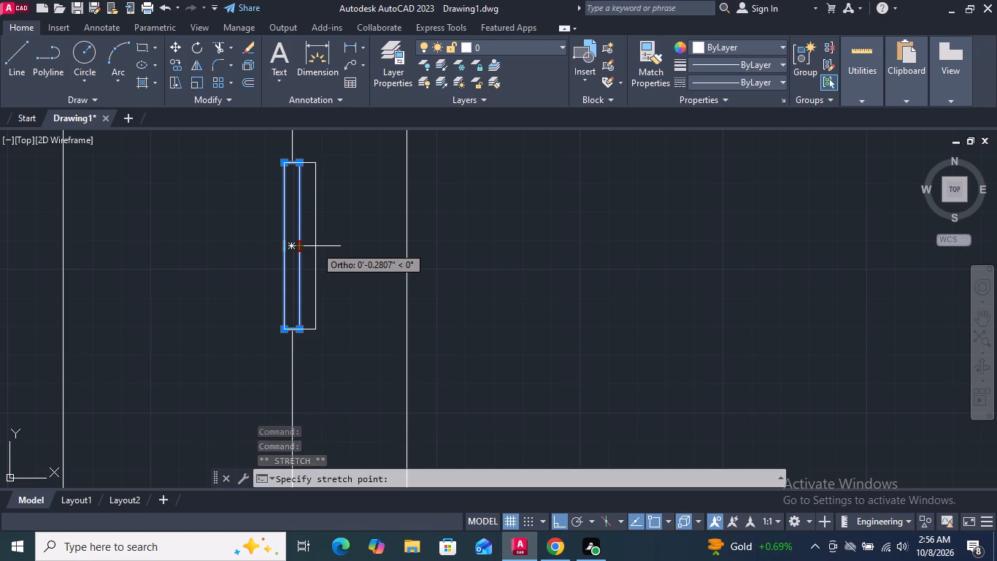
key("1")
key("slash")
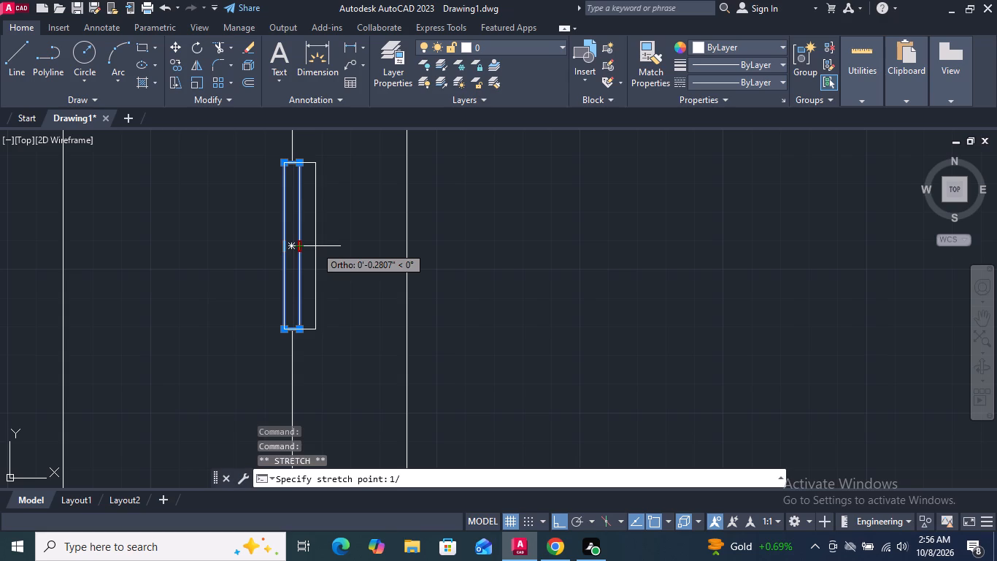
key("2")
key("shift+quotedbl")
key("Return")
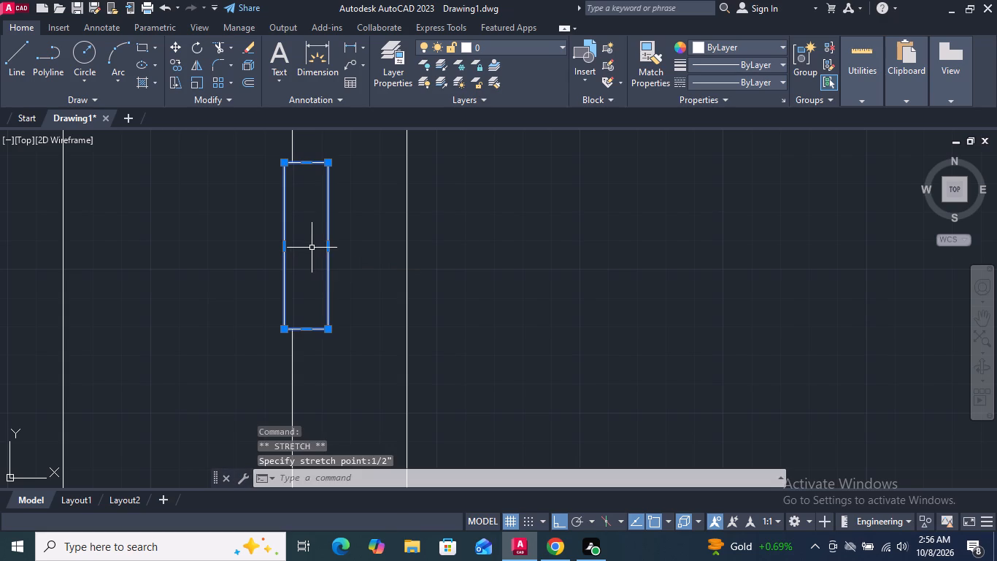
Stretch the left side of the topmost hinge rectangle 1/2" horizontally outward, toward the door panels.
left_click(282, 245)
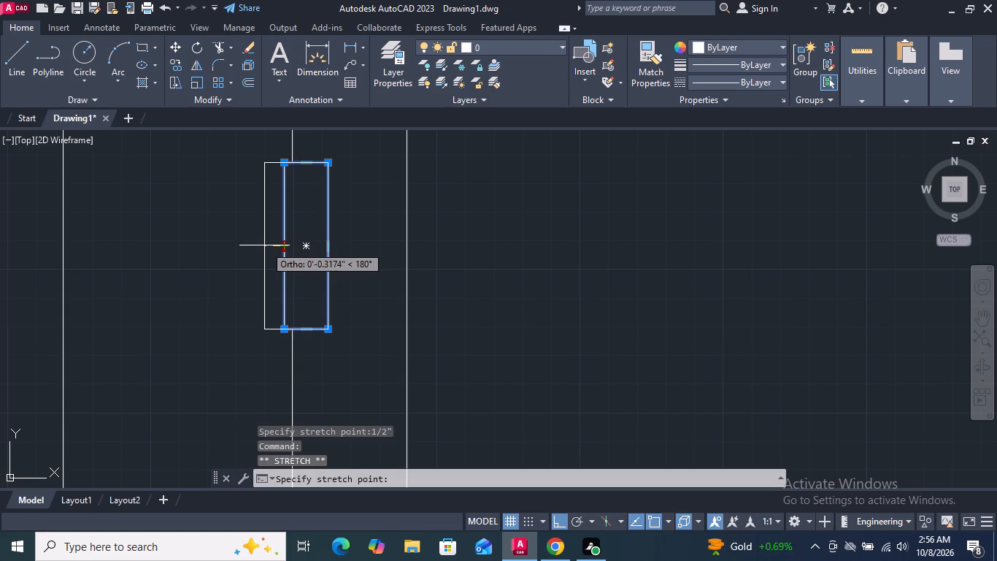
key("1")
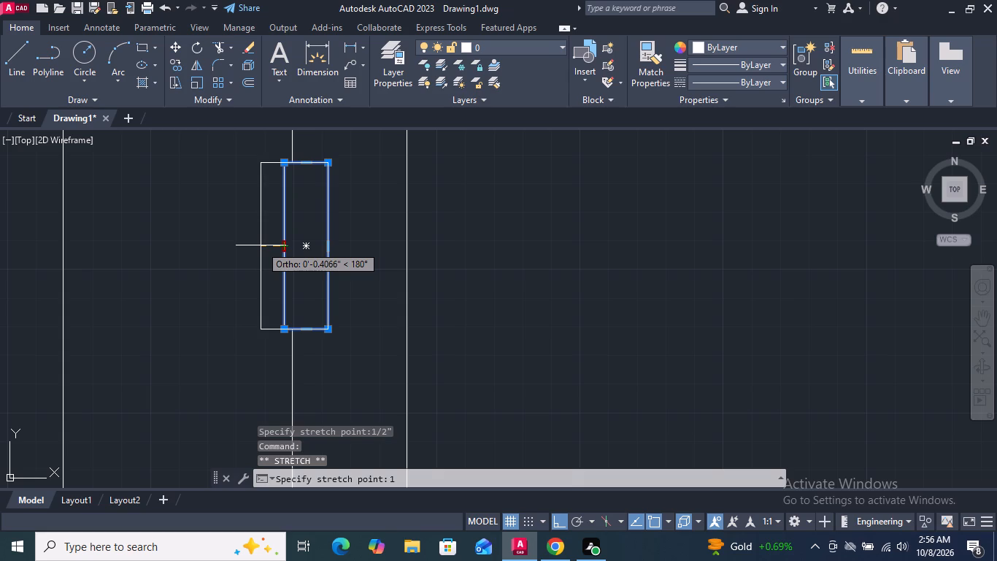
key("slash")
type("2\"")
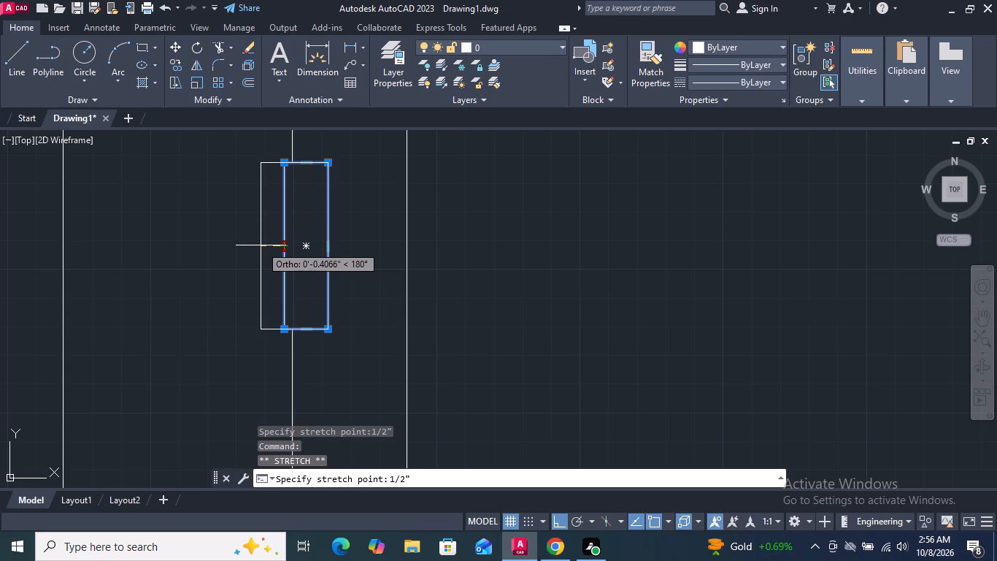
key("Return")
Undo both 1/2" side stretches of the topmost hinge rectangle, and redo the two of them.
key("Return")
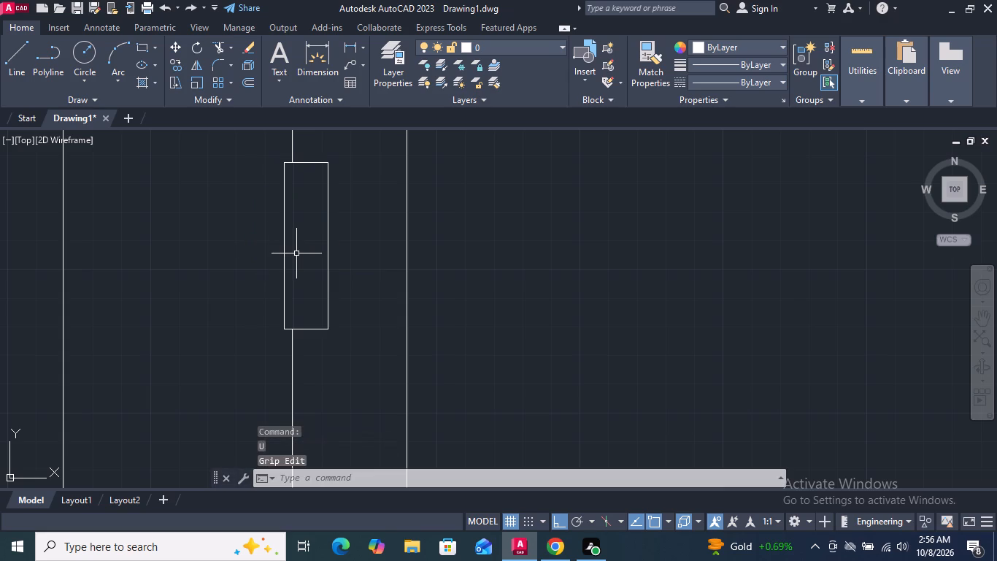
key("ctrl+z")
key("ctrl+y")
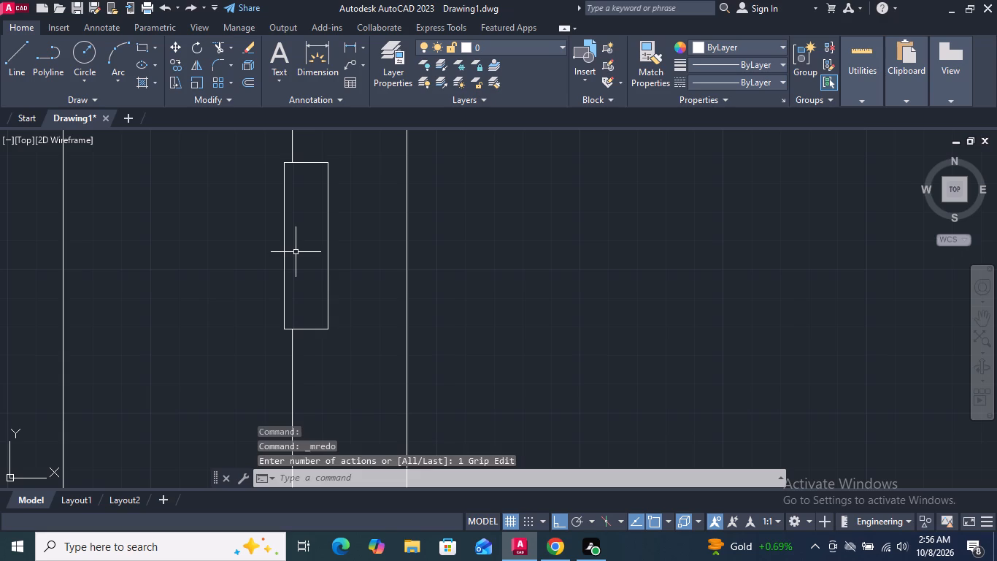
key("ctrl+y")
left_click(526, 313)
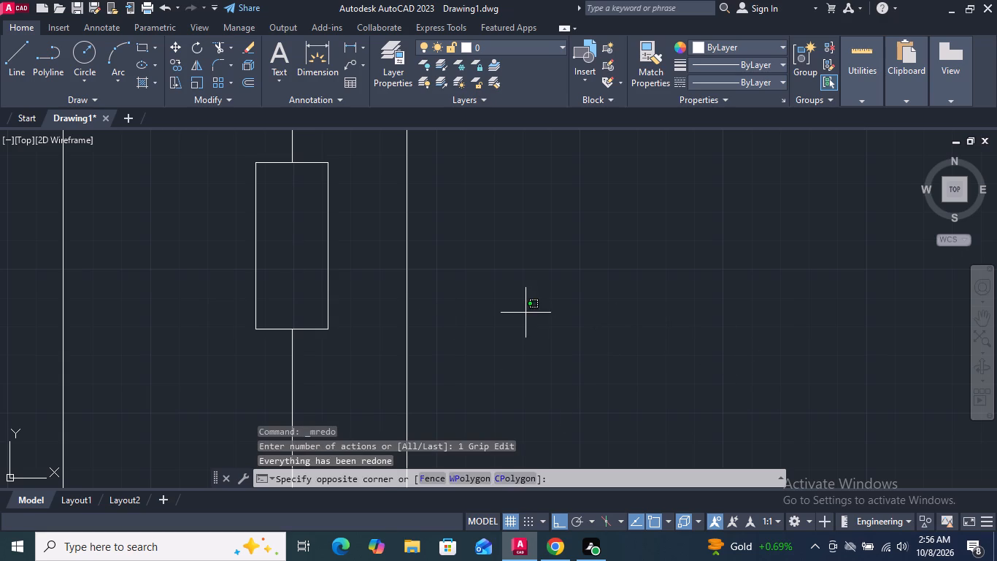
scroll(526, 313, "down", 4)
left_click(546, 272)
Stretch the lower end of the widened topmost hinge rectangle straight down along the inner frame line, excluding the frame line from the selection.
scroll(544, 285, "down", 2)
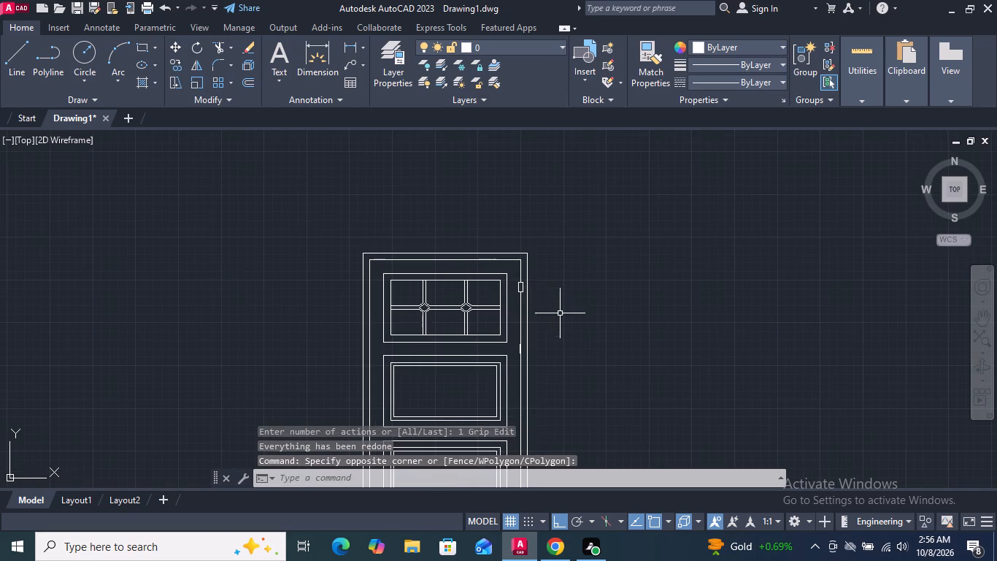
middle_click_drag(560, 316, 489, 248)
scroll(458, 206, "up", 2)
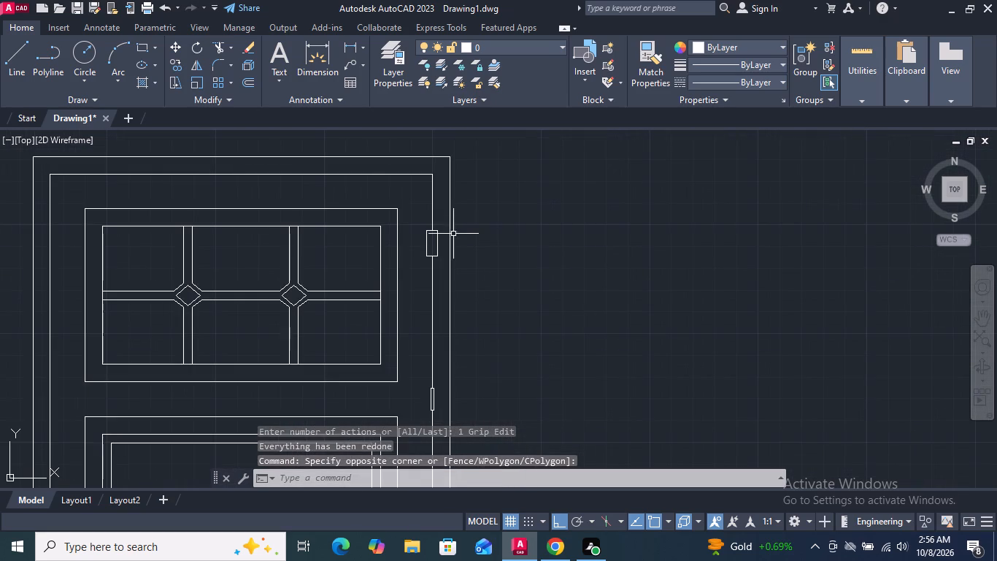
scroll(444, 247, "up", 4)
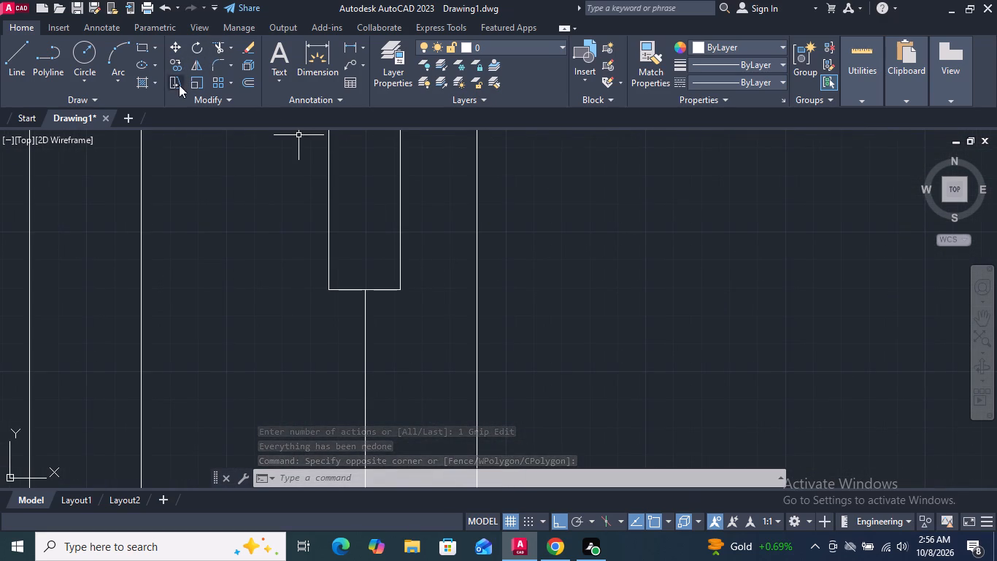
left_click(175, 87)
left_click_drag(415, 329, 405, 316)
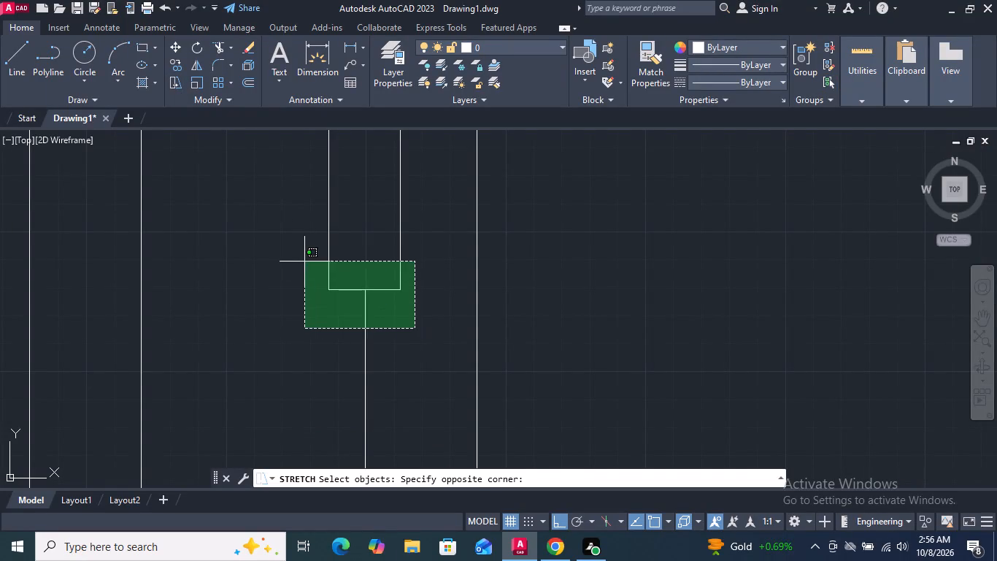
left_click(298, 252)
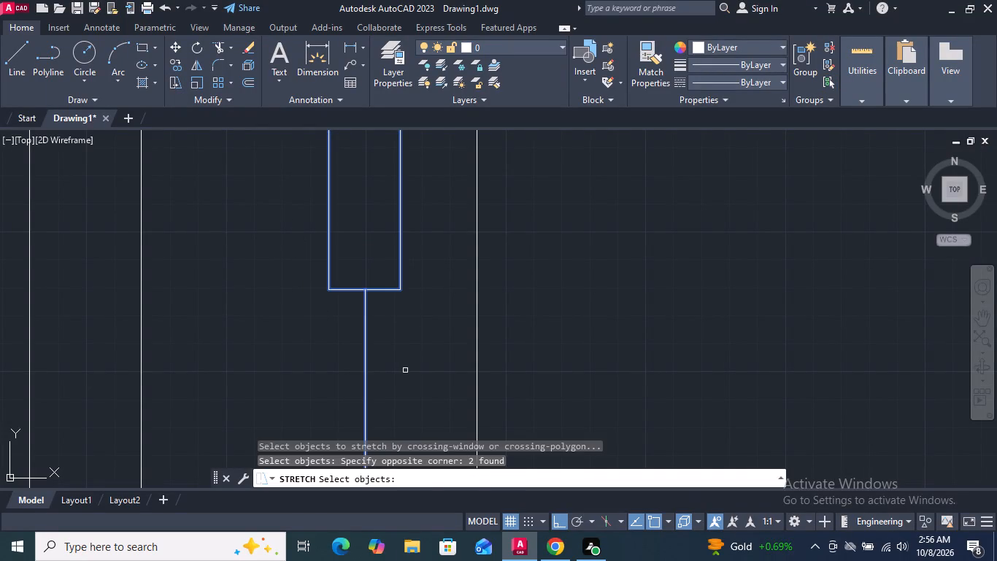
left_click_drag(405, 370, 391, 367, "shift")
left_click(325, 348, "shift")
key("Return")
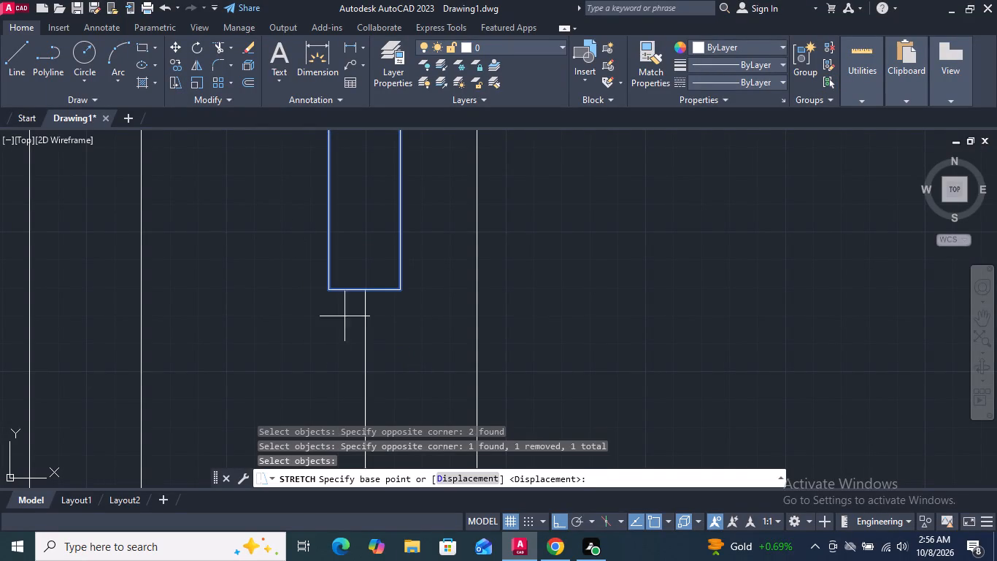
left_click(360, 291)
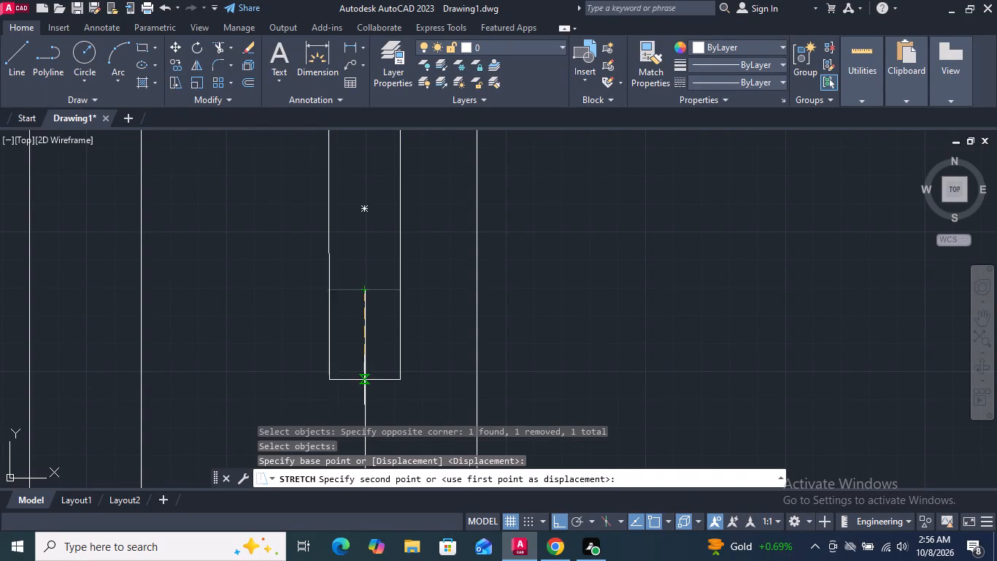
left_click(364, 385)
Trim the piece of inner frame line that runs inside the lower part of the topmost hinge rectangle.
scroll(393, 318, "down", 3)
middle_click_drag(485, 348, 477, 291)
scroll(485, 348, "up", 1)
left_click(221, 47)
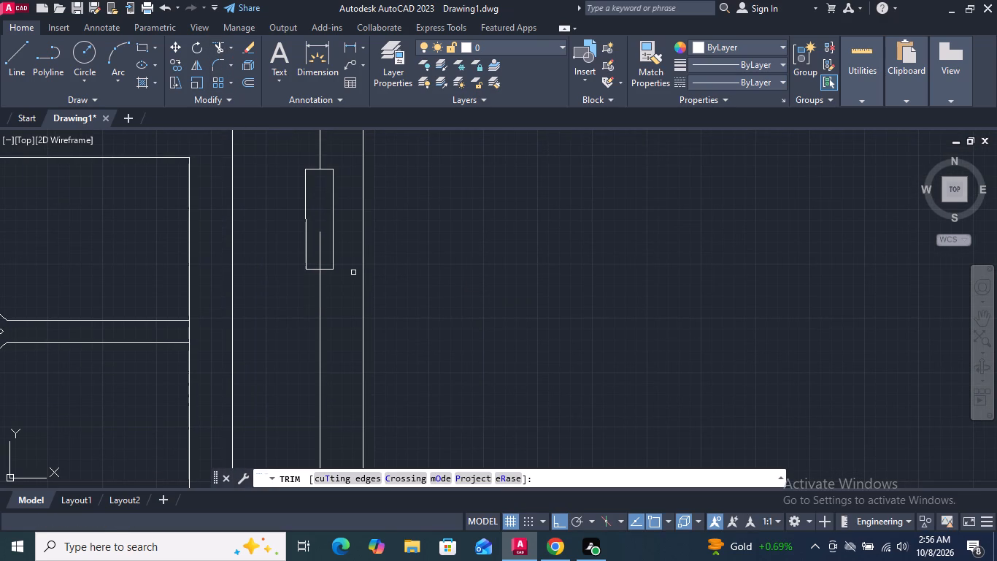
left_click(319, 248)
scroll(433, 249, "down", 2)
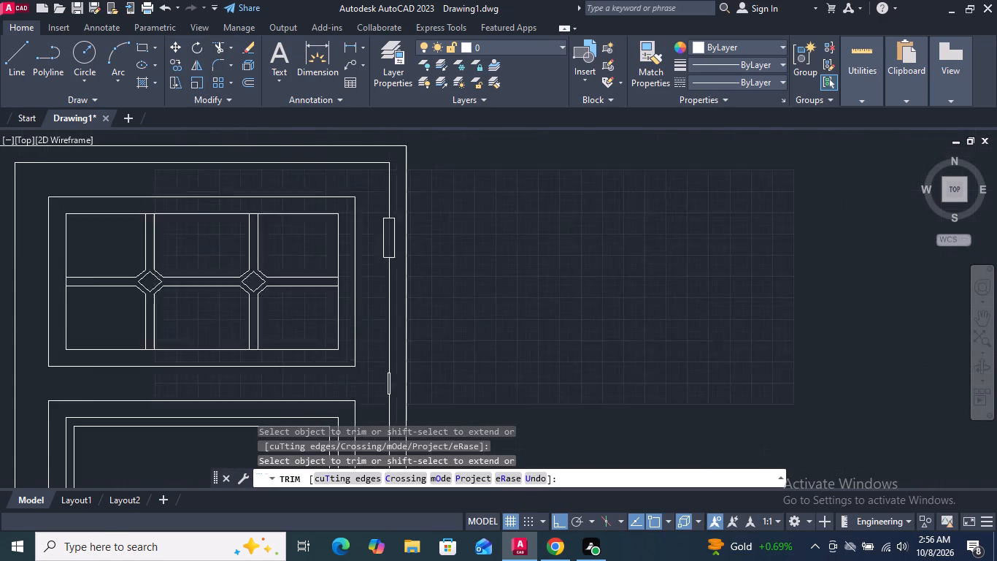
scroll(433, 249, "down", 1)
middle_click_drag(429, 259, 429, 234)
key("Return")
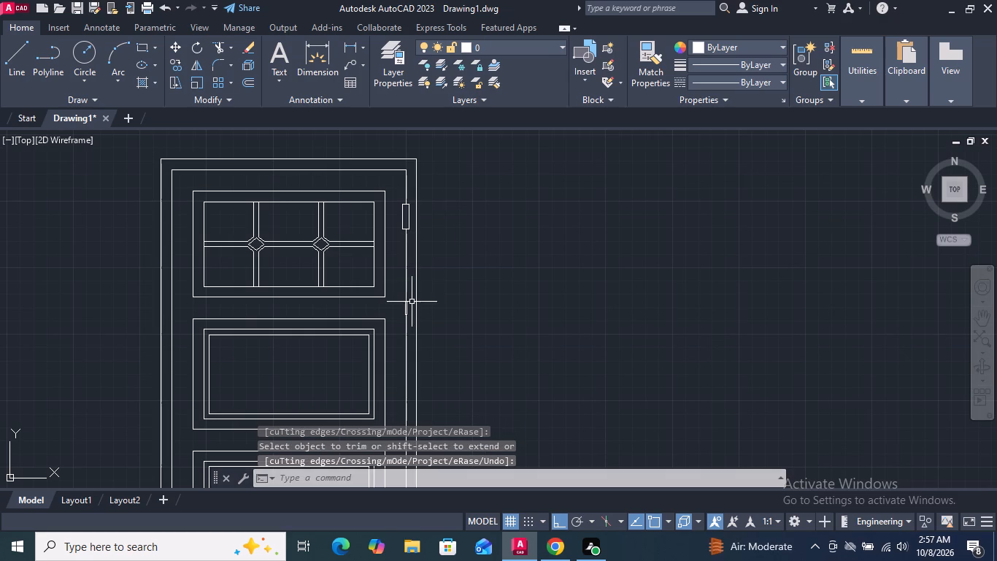
Examine the narrow middle hinge rectangle close up and compare it with the widened topmost one.
scroll(407, 309, "up", 1)
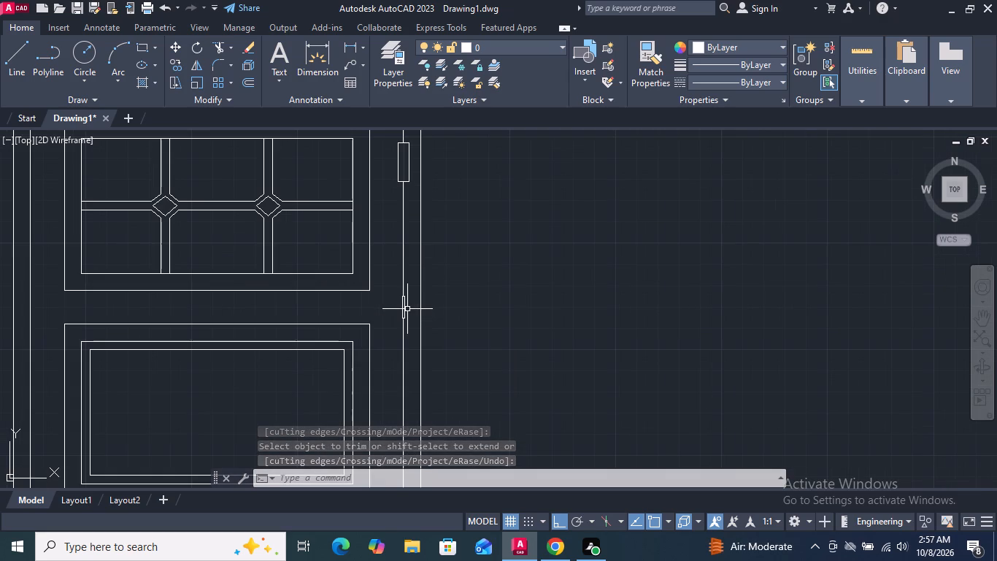
scroll(407, 309, "up", 2)
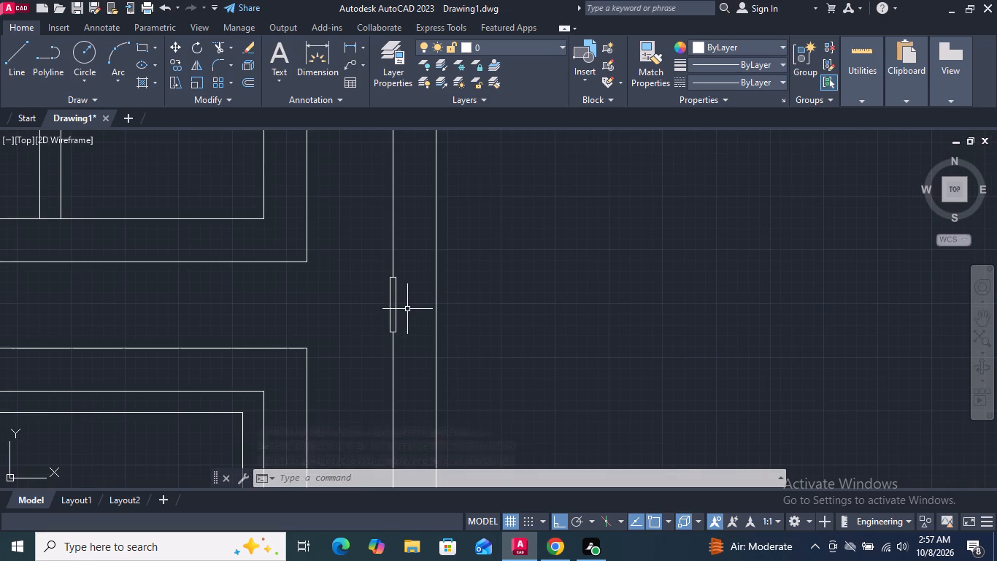
scroll(401, 304, "down", 2)
scroll(389, 150, "up", 4)
middle_click_drag(408, 318, 410, 353)
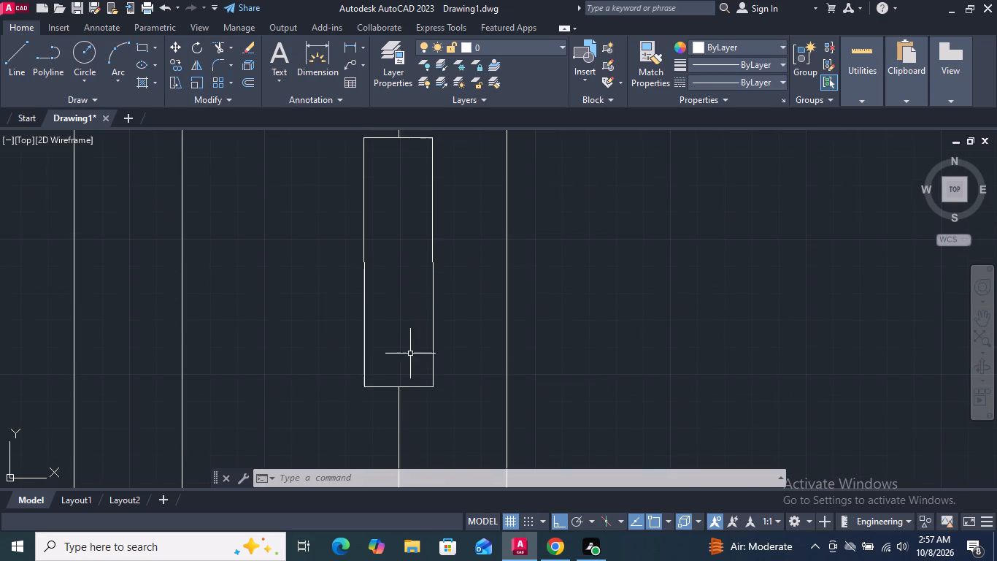
scroll(406, 294, "up", 2)
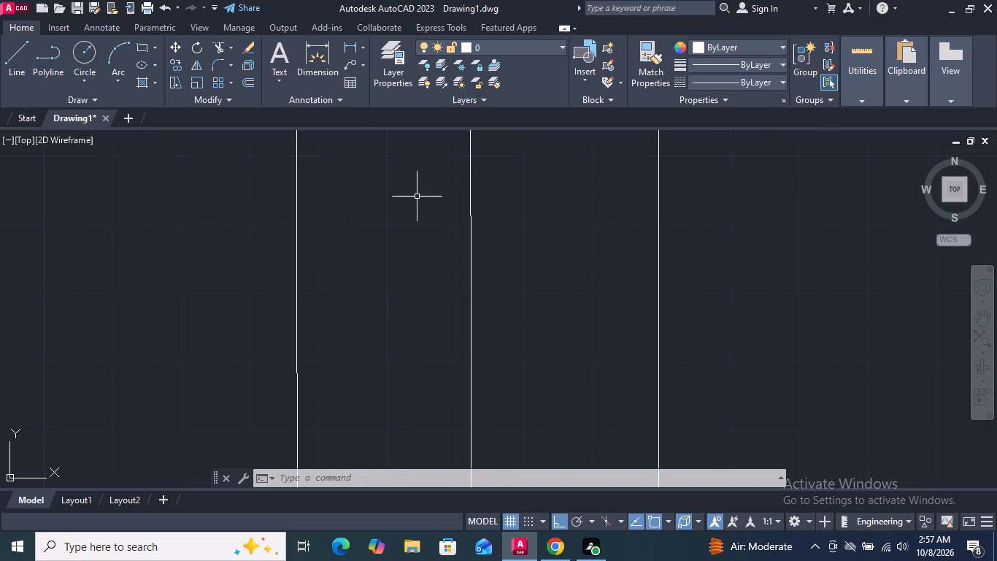
scroll(422, 191, "up", 3)
scroll(607, 279, "up", 5)
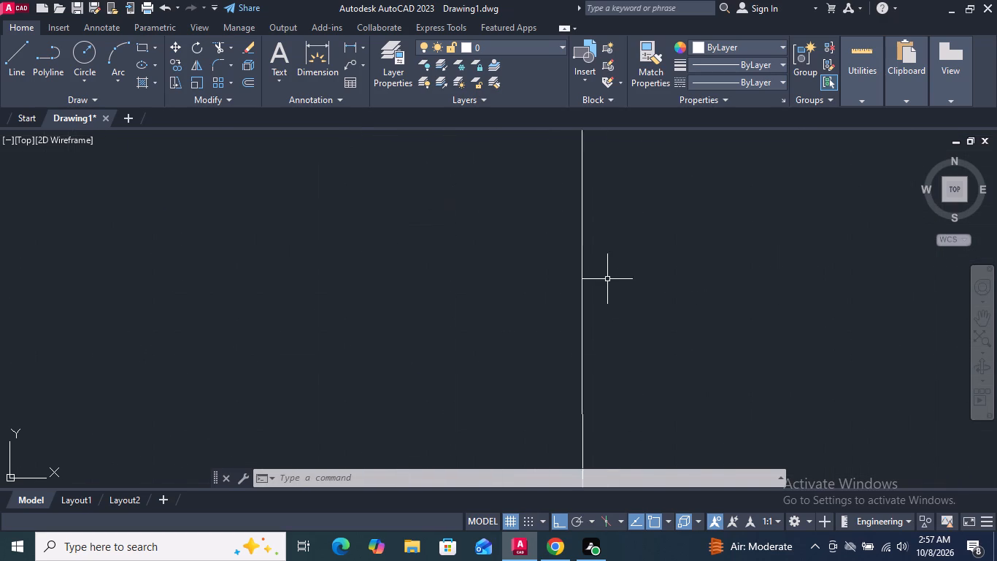
scroll(607, 279, "up", 1)
scroll(512, 256, "down", 15)
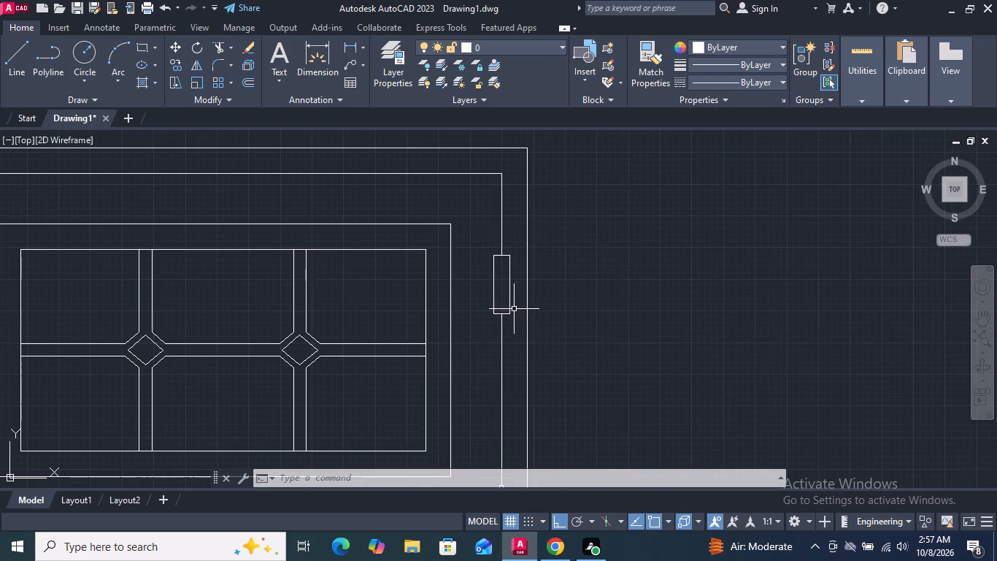
Copy the topmost hinge rectangle from its top-edge midpoint to the top of the narrow middle hinge rectangle on the inner frame line.
left_click(509, 280)
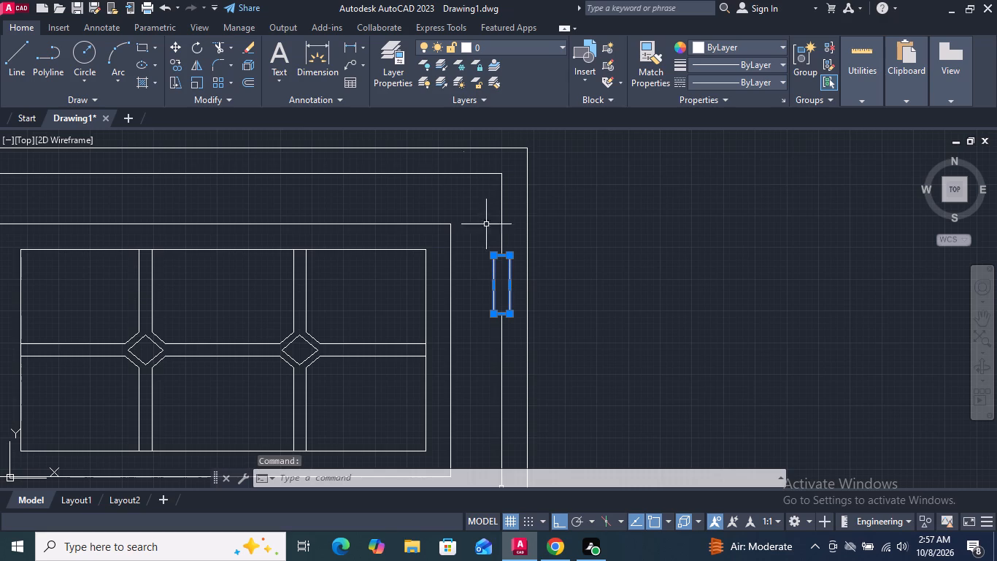
left_click(174, 64)
scroll(518, 268, "up", 3)
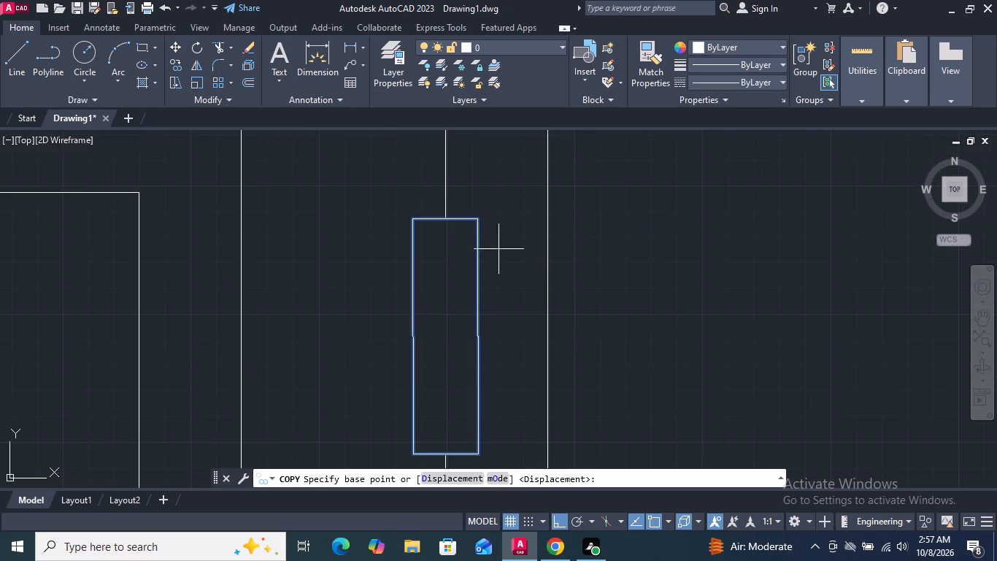
left_click(448, 218)
scroll(448, 218, "down", 5)
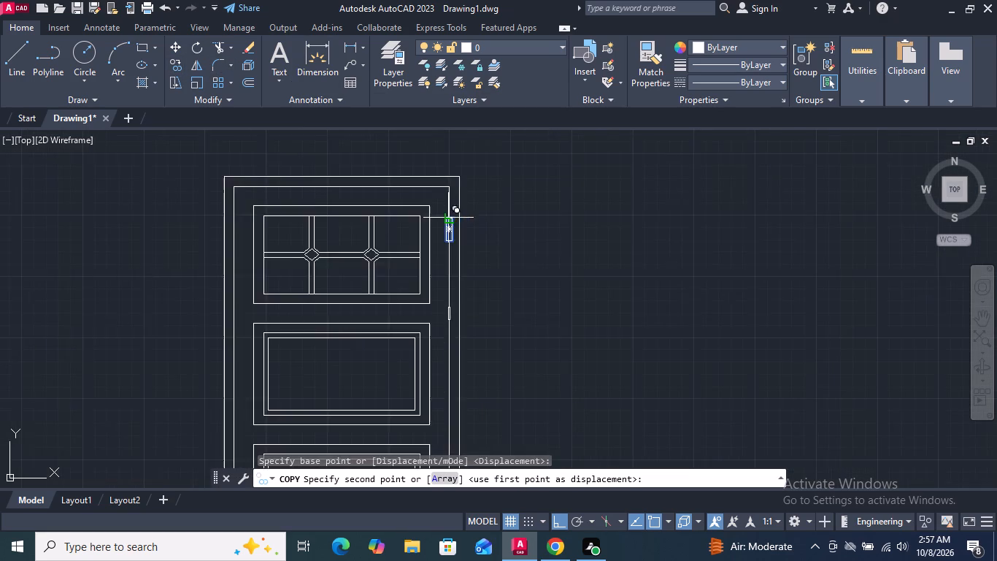
scroll(448, 218, "down", 1)
scroll(447, 263, "up", 4)
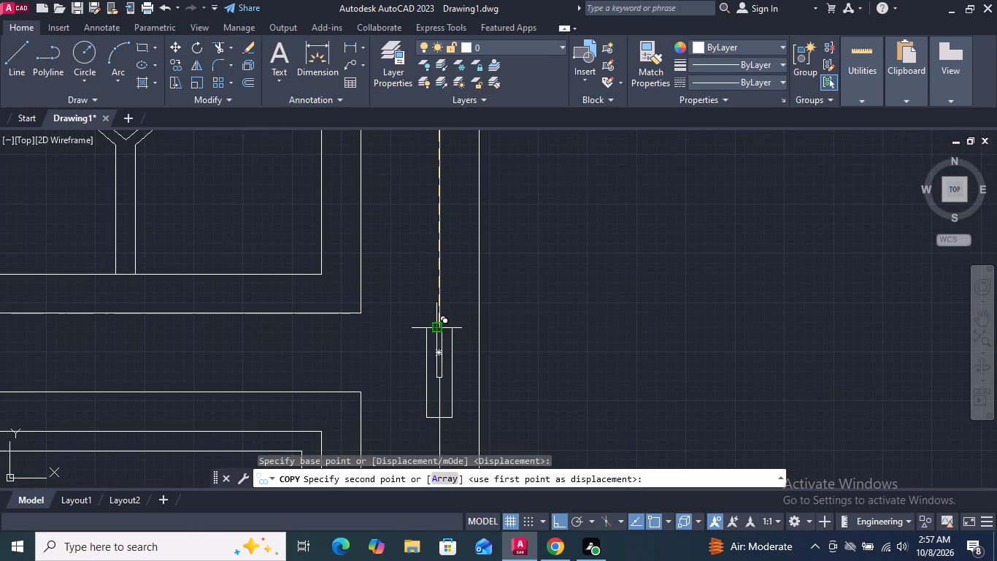
scroll(435, 326, "up", 5)
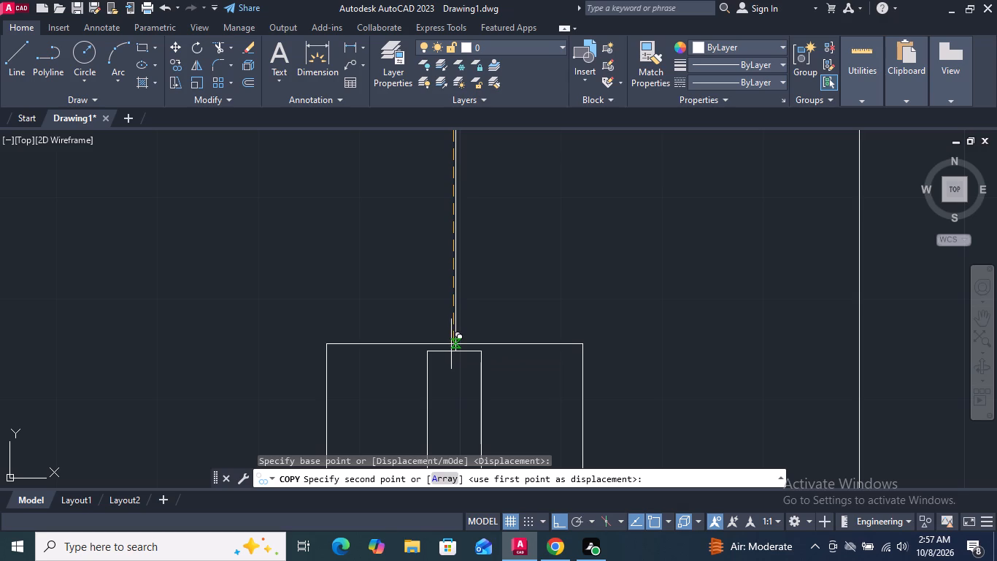
left_click(453, 348)
Place another copy of the topmost hinge rectangle at the top of the narrow lowest hinge rectangle on the inner frame line.
scroll(475, 258, "down", 9)
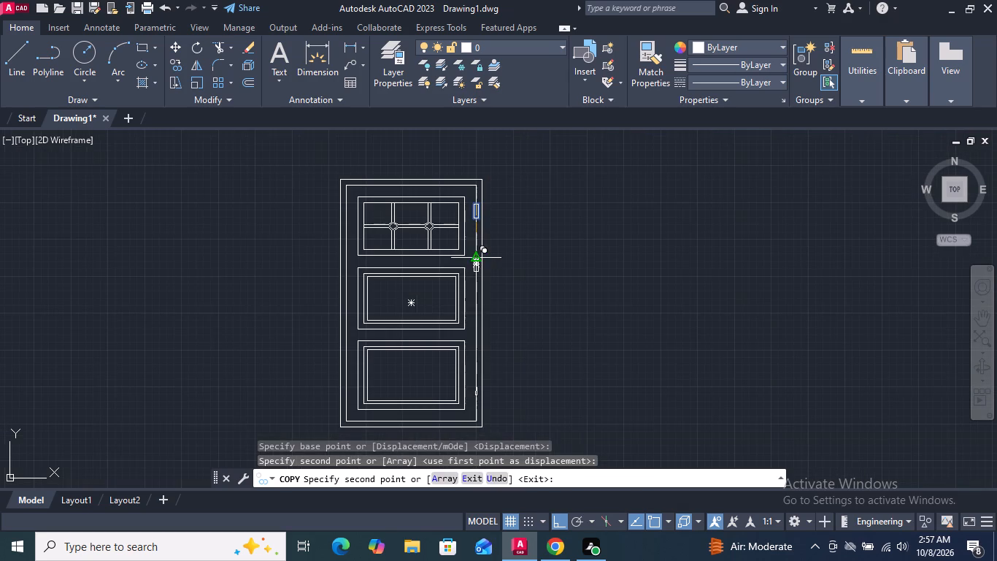
scroll(478, 380, "up", 4)
scroll(488, 337, "down", 2)
middle_click_drag(488, 365, 485, 278)
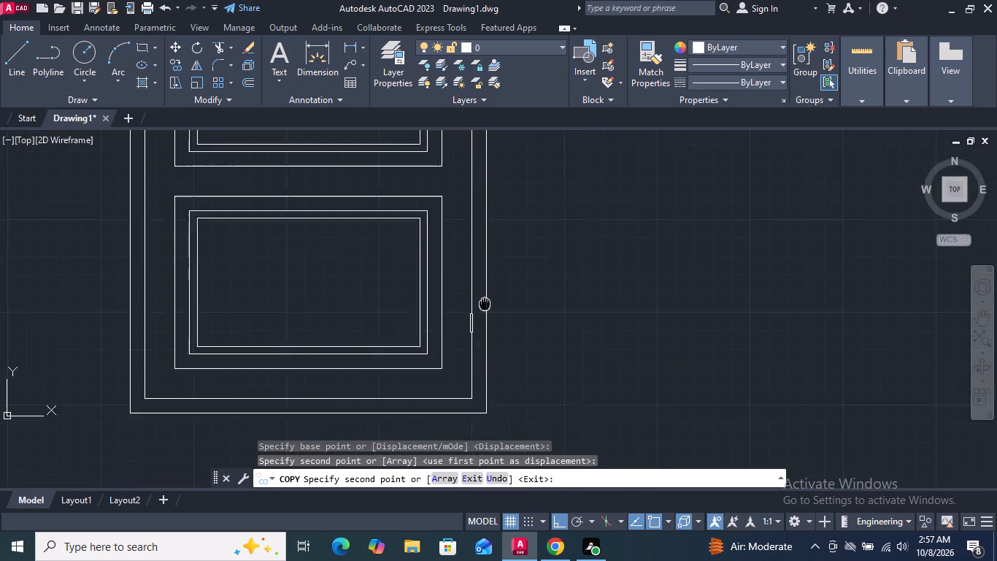
middle_click_drag(485, 278, 485, 250)
scroll(485, 250, "up", 3)
scroll(428, 289, "up", 4)
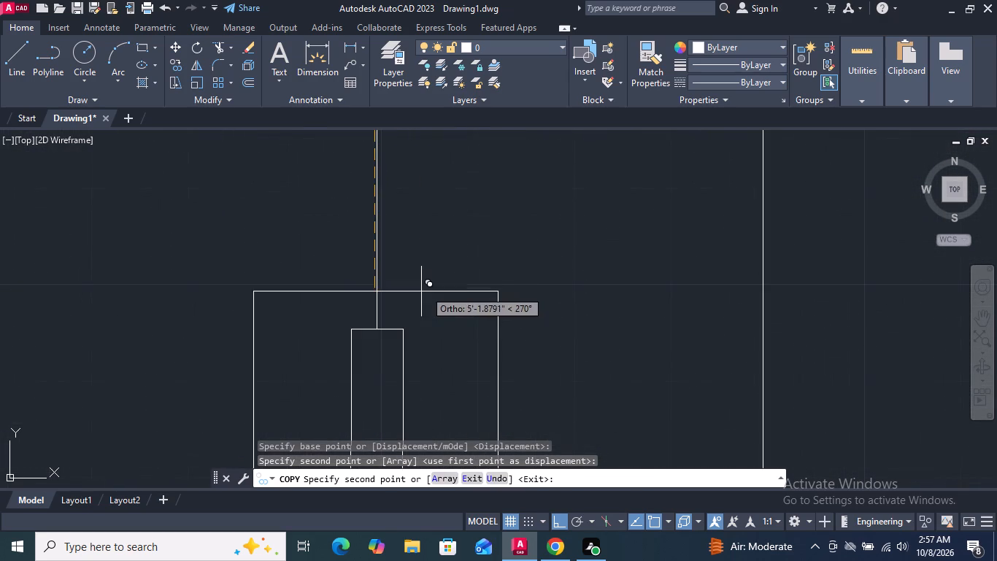
scroll(374, 333, "up", 3)
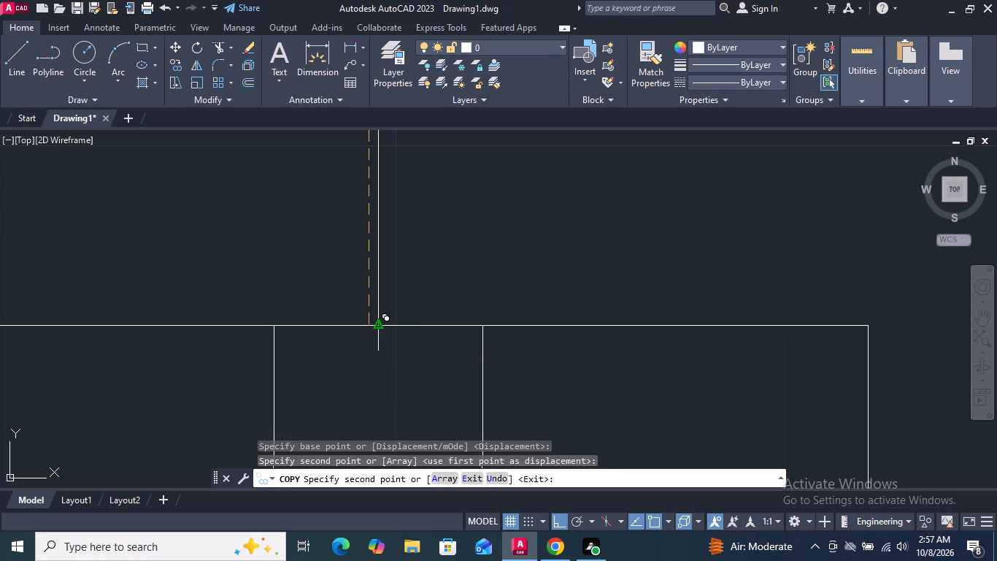
left_click(377, 327)
scroll(485, 282, "down", 5)
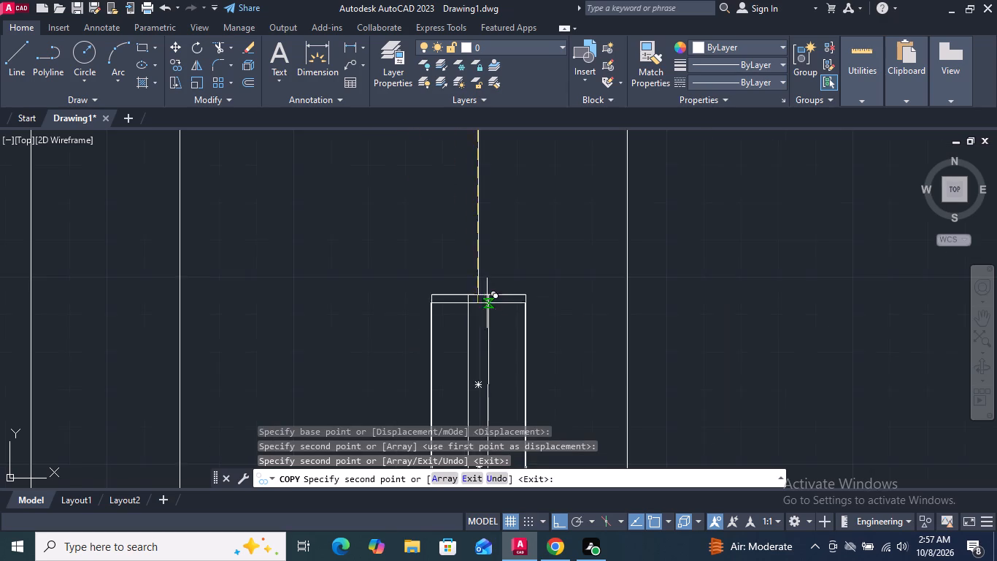
scroll(485, 317, "down", 4)
key("Return")
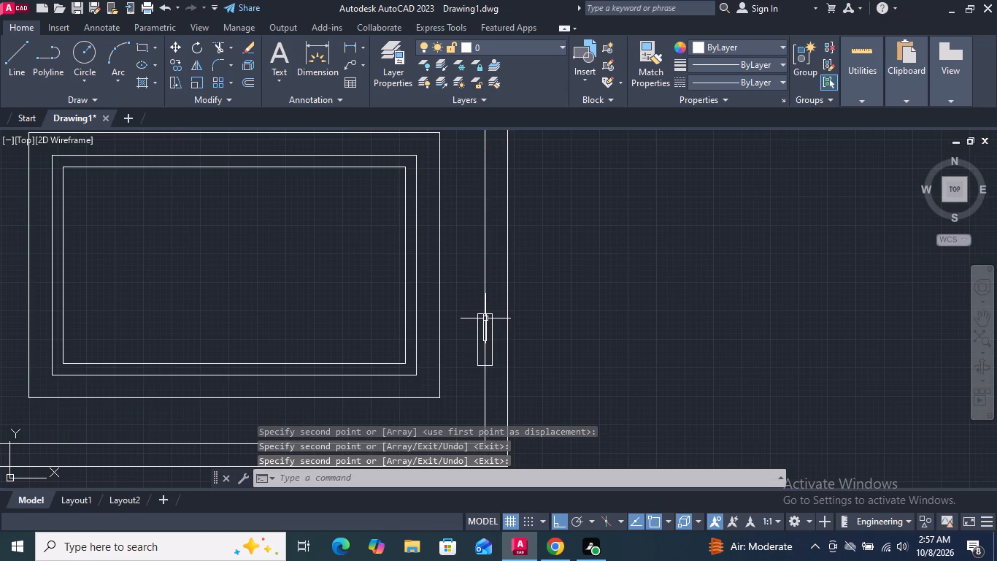
Erase the old narrow hinge rectangle inside the widened lowest hinge.
scroll(485, 317, "up", 6)
middle_click_drag(473, 308, 475, 193)
scroll(475, 193, "up", 1)
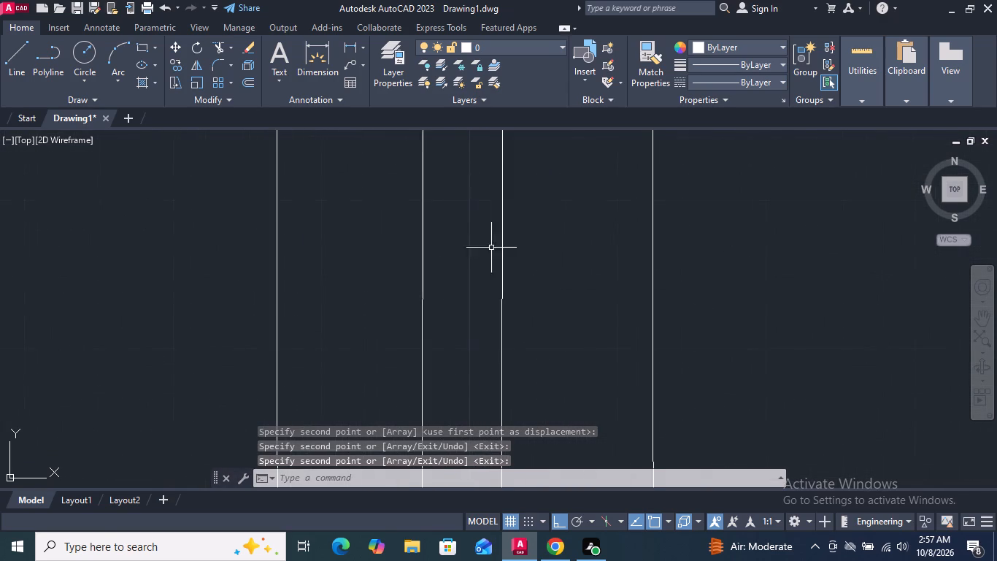
left_click_drag(515, 260, 447, 256)
left_click(411, 249)
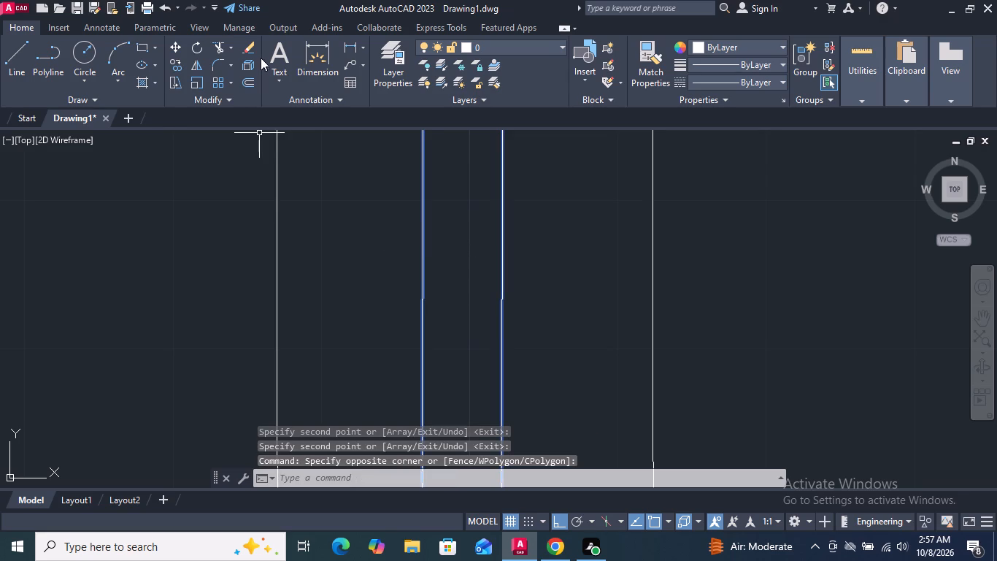
left_click(249, 53)
Trim the piece of inner frame line that runs inside the lowest hinge rectangle.
scroll(436, 302, "down", 6)
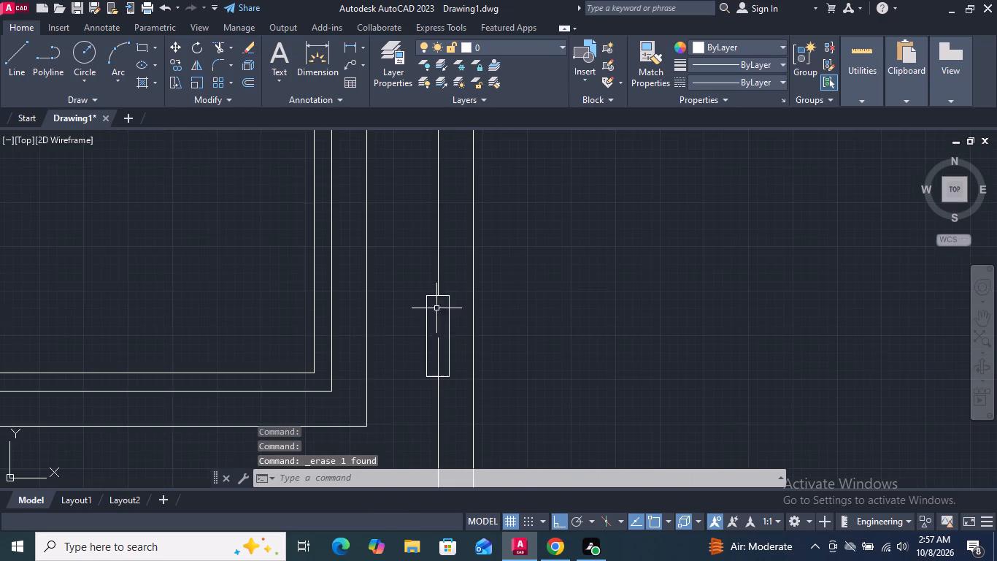
middle_click_drag(443, 341, 428, 248)
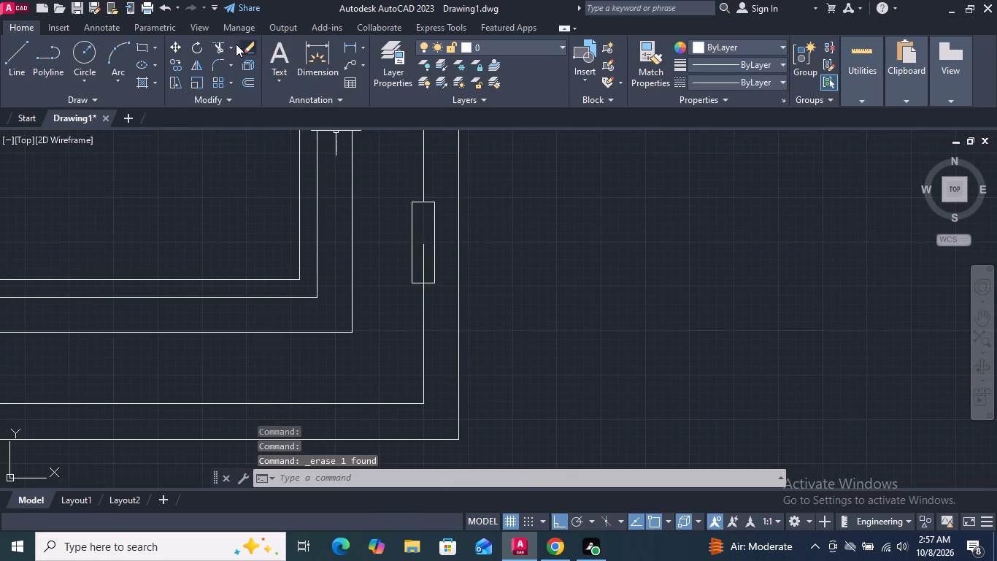
left_click(222, 46)
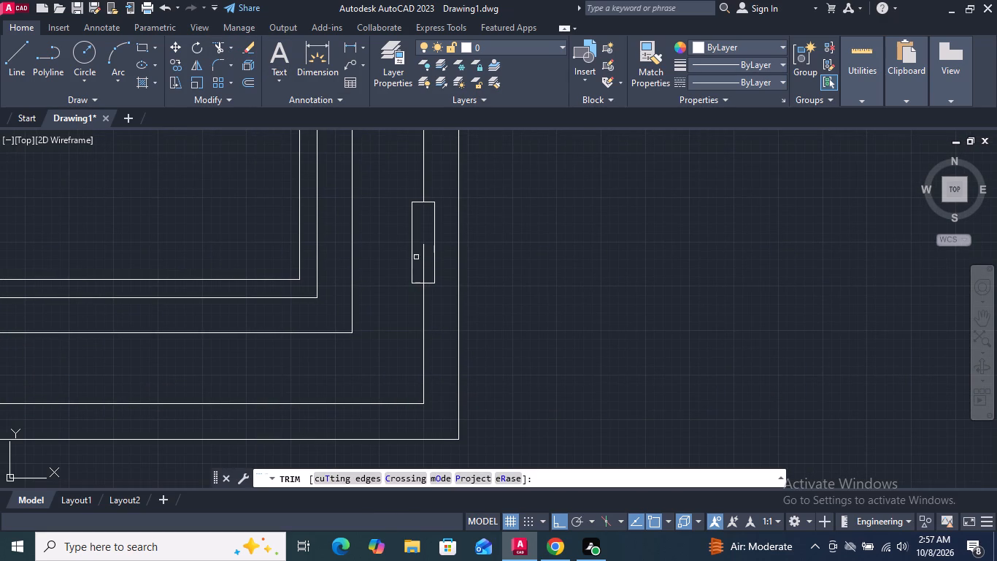
left_click(424, 261)
Trim the piece of inner frame line below the narrow rectangle inside the widened middle hinge.
scroll(537, 273, "down", 4)
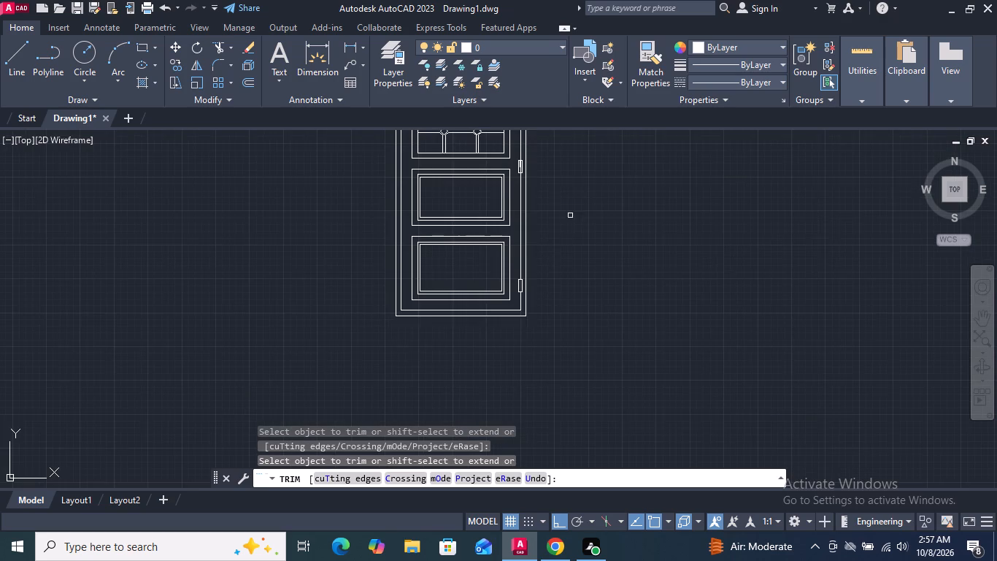
middle_click_drag(570, 215, 543, 339)
scroll(500, 292, "up", 5)
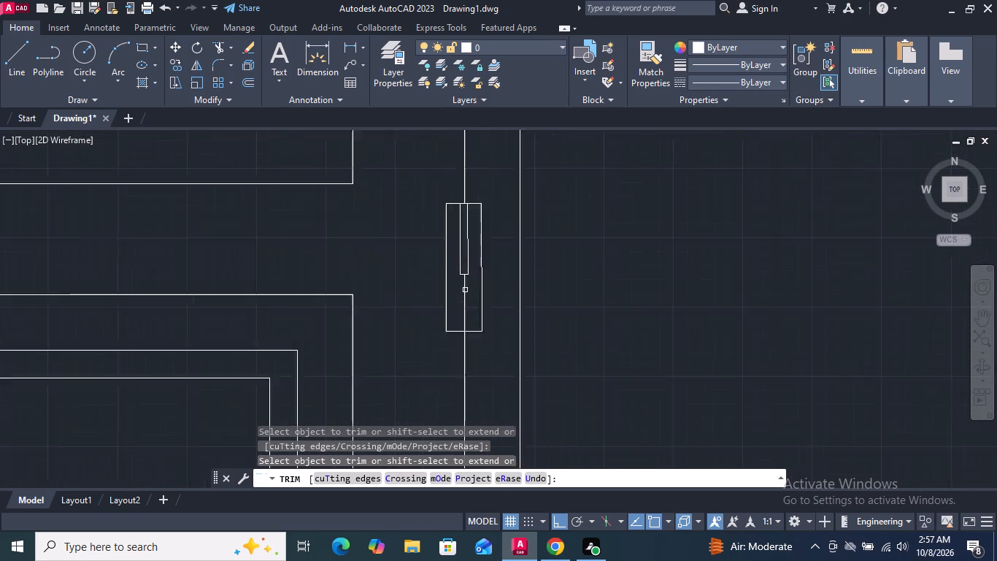
scroll(465, 290, "up", 2)
left_click(477, 278)
left_click(431, 277)
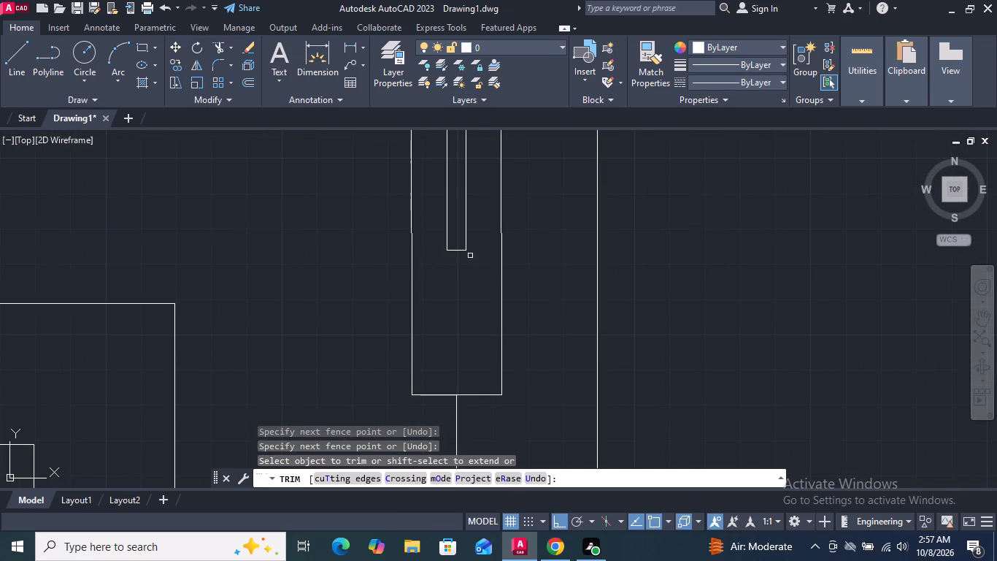
Remove the sides and bottom edge of the old narrow rectangle inside the widened middle hinge with Trim.
left_click(474, 253)
left_click(453, 233)
left_click(449, 240)
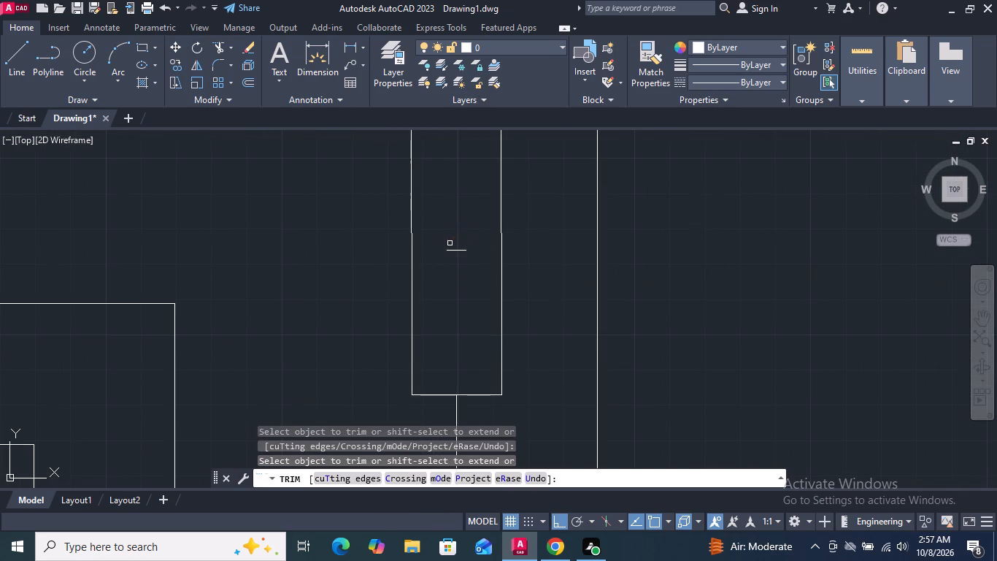
left_click(453, 249)
scroll(455, 270, "down", 3)
scroll(466, 234, "up", 2)
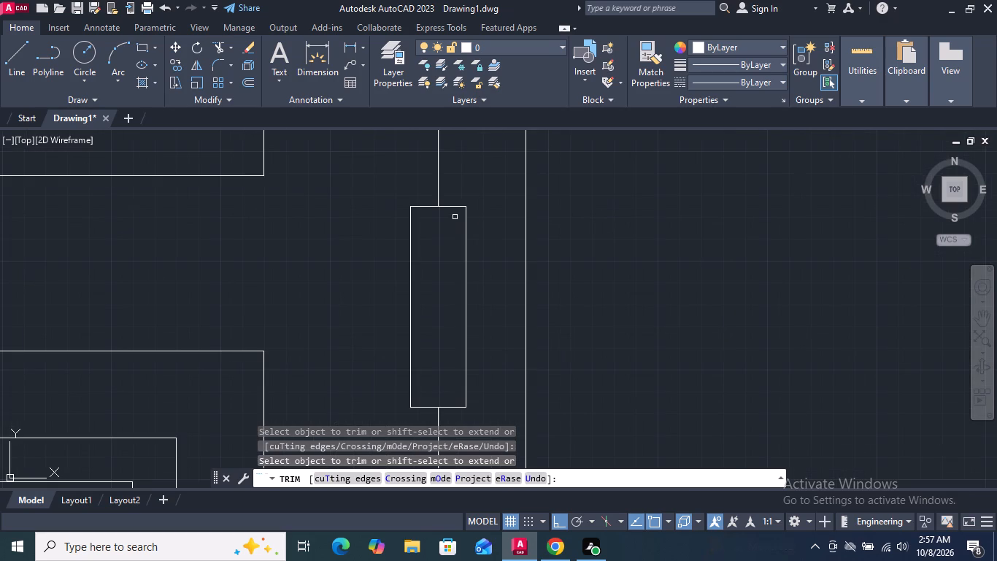
scroll(447, 316, "down", 4)
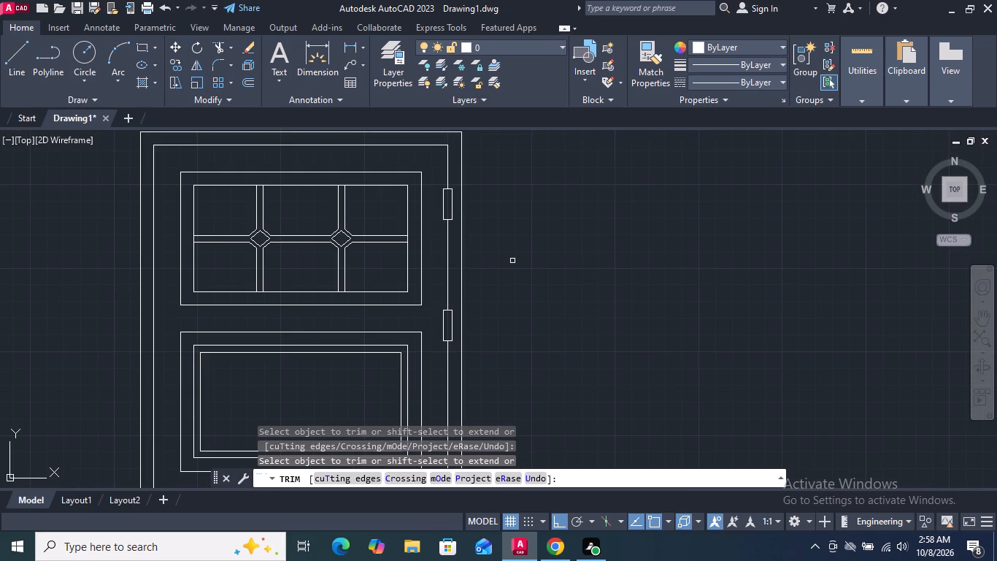
key("Return")
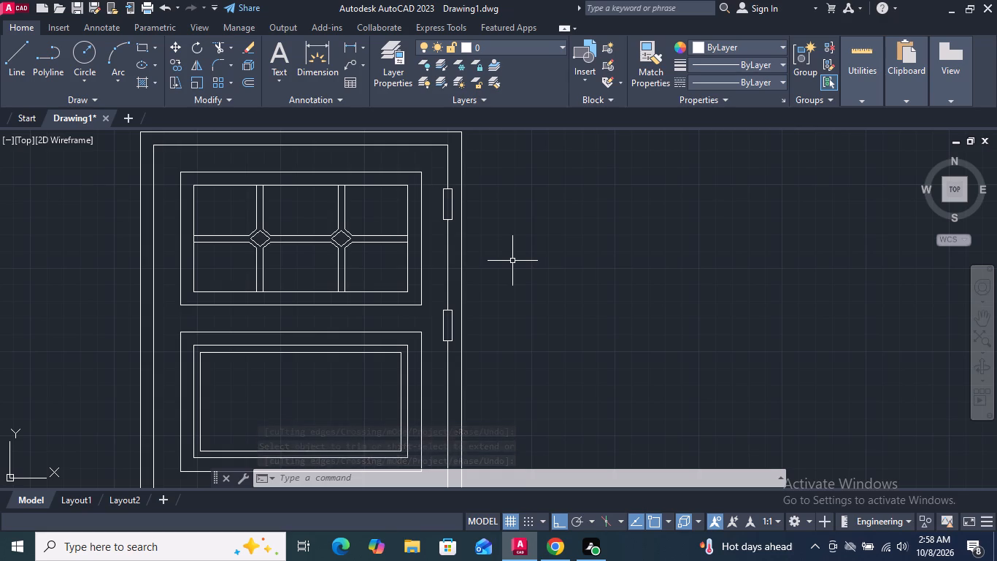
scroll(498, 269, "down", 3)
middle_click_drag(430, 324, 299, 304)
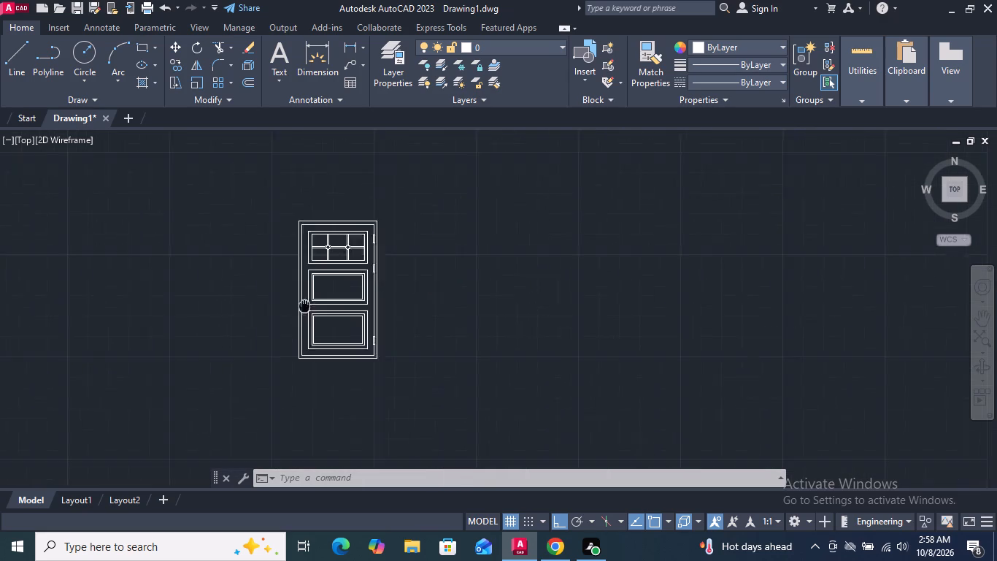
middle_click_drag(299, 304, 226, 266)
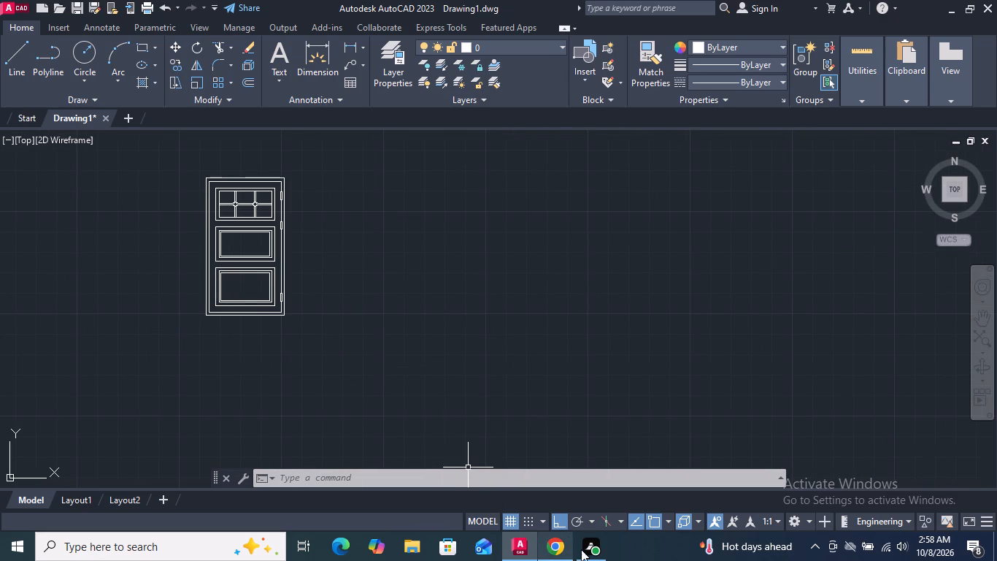
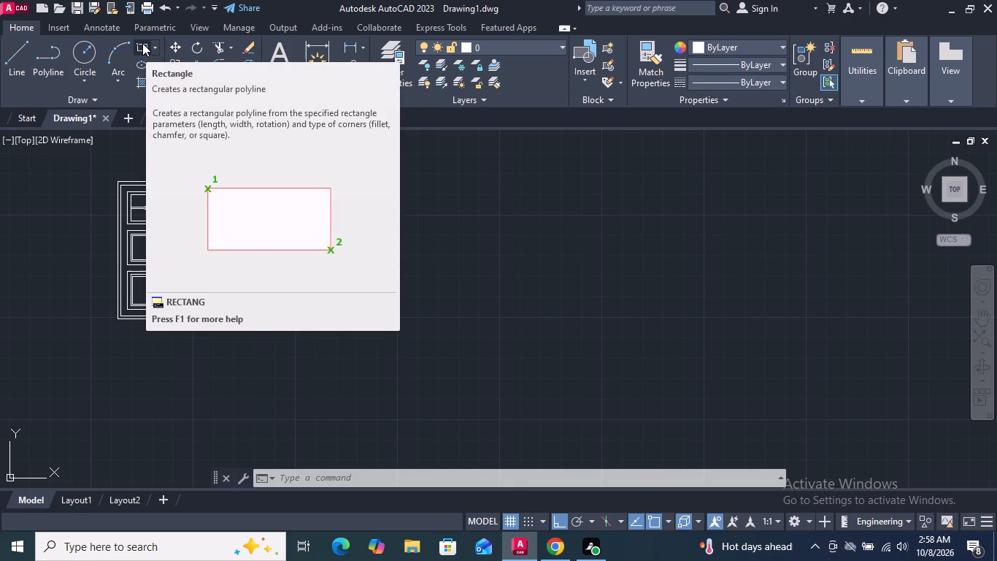
Draw a 5' by 7' rectangle beside the finished door elevation as the outer frame of a second door.
left_click(142, 43)
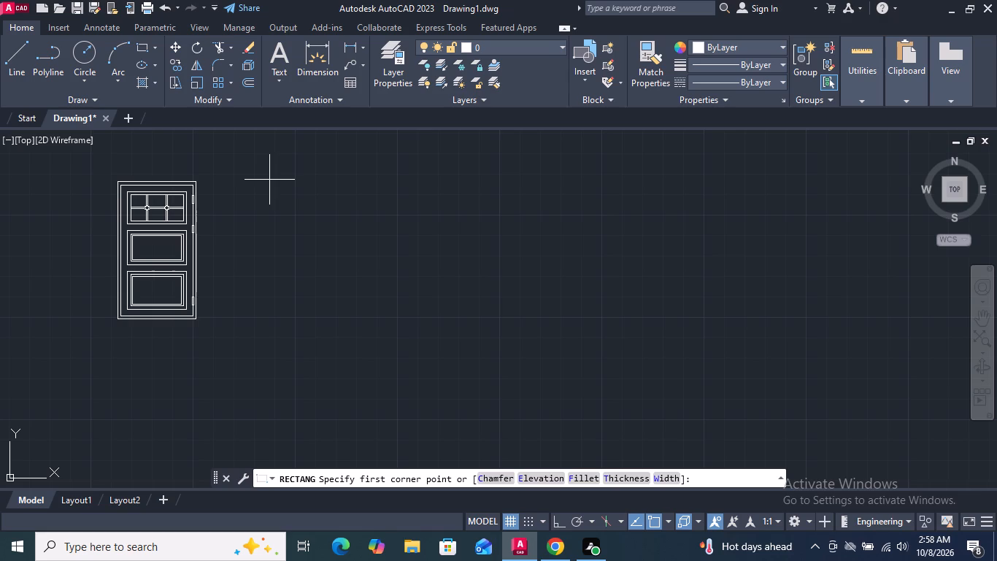
left_click(269, 180)
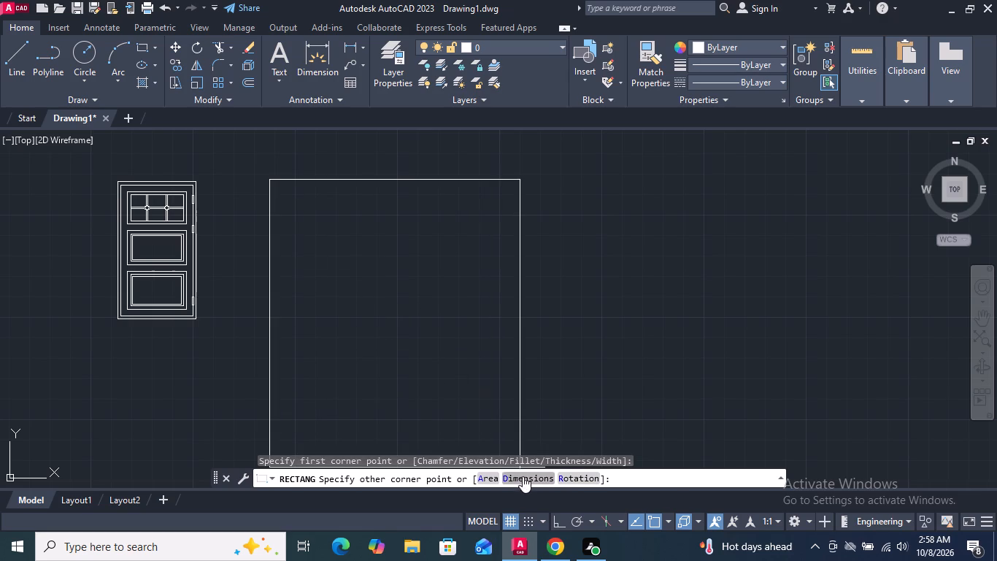
left_click(523, 478)
key("5")
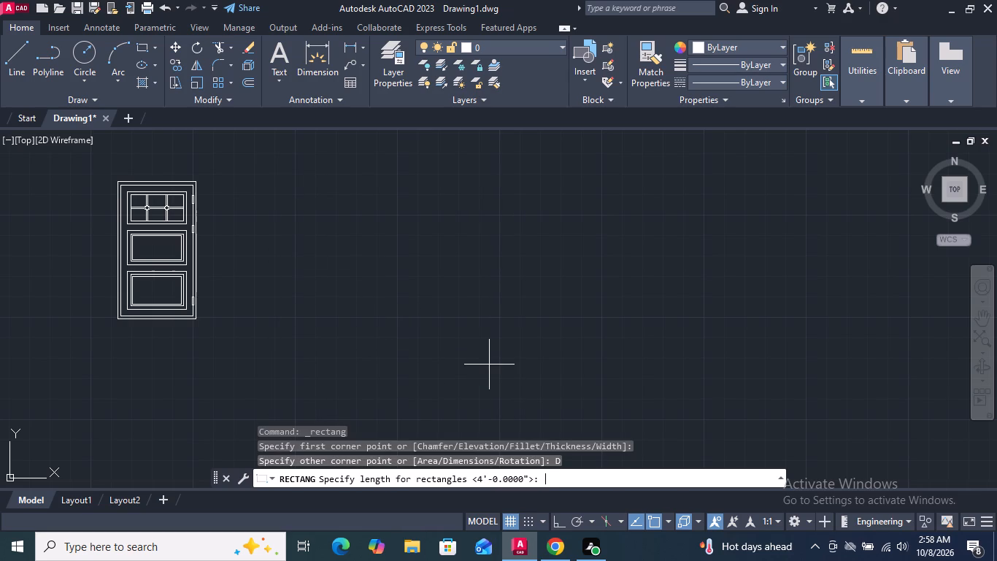
key("apostrophe")
key("Return")
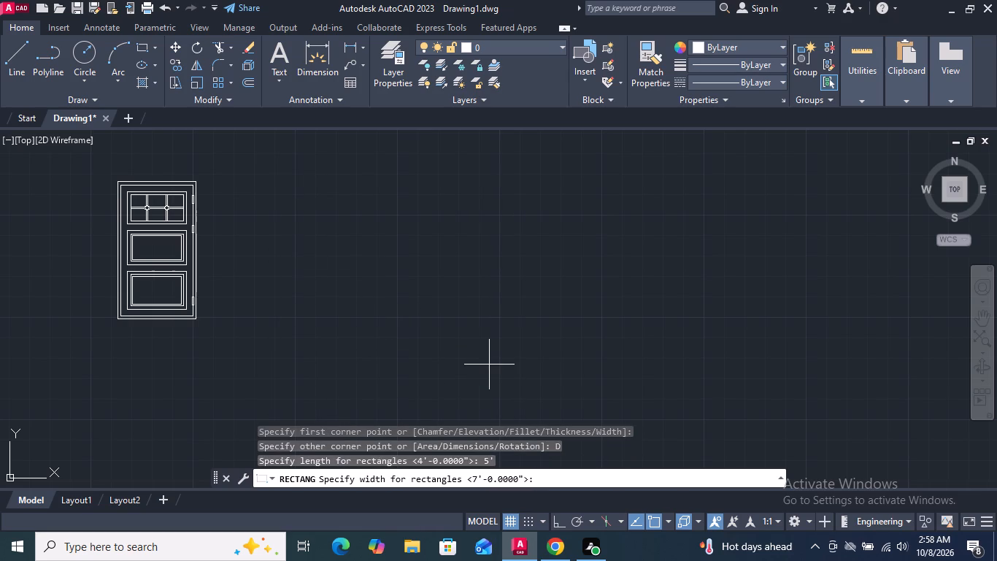
type("7'")
key("Return")
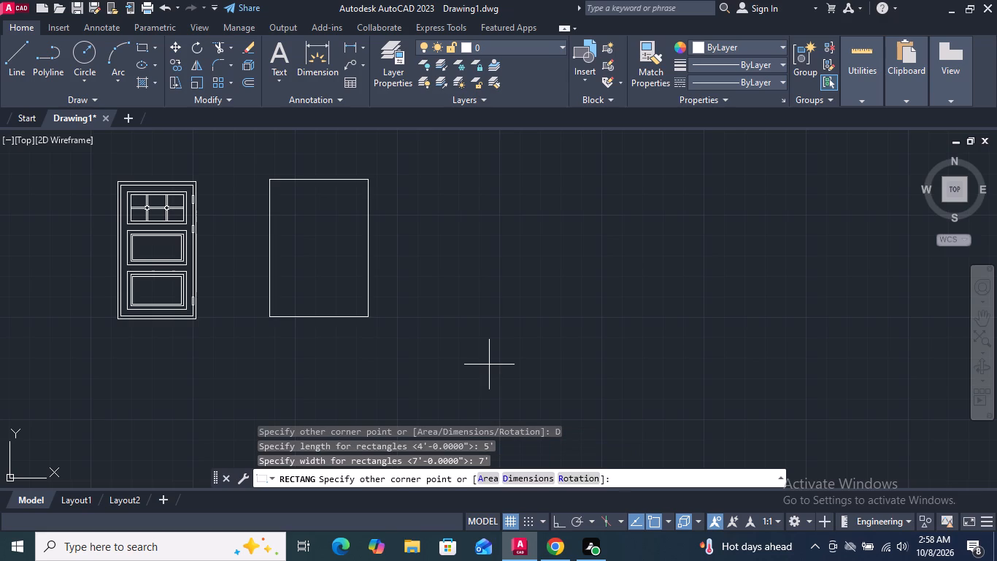
left_click(488, 365)
Offset the new 5' by 7' rectangle 2" inward to form the inner frame line.
middle_click_drag(307, 224, 408, 243)
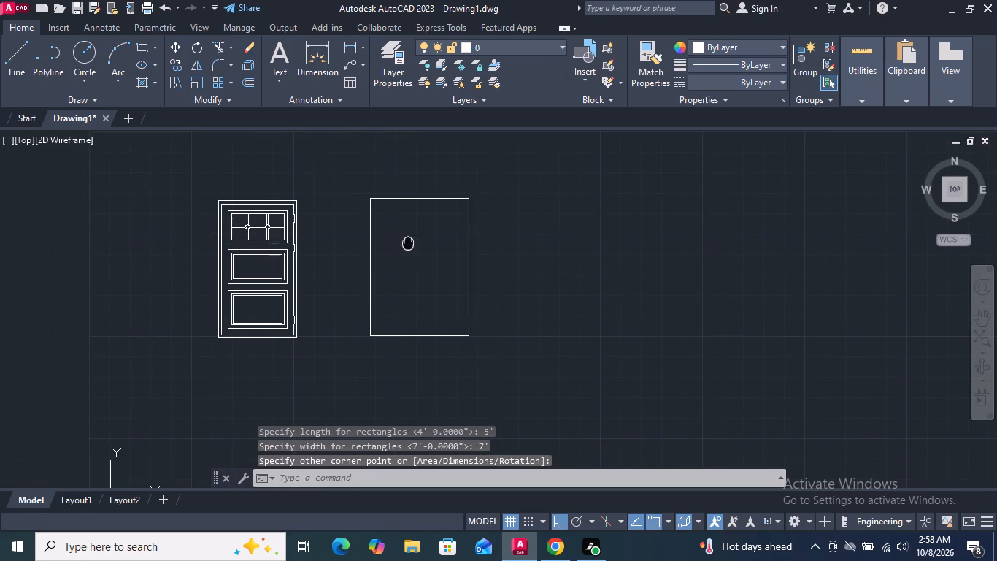
middle_click_drag(408, 243, 409, 244)
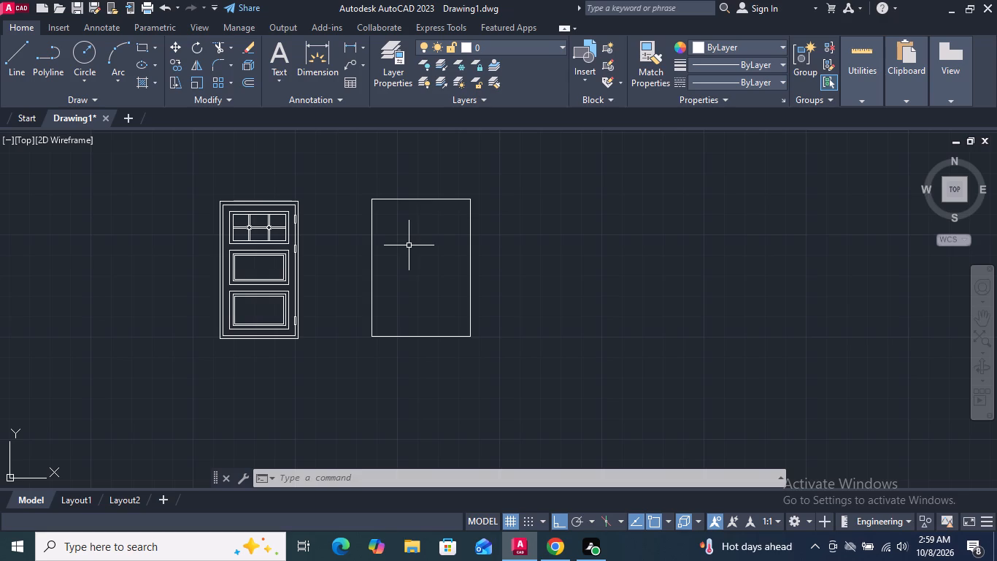
left_click(247, 80)
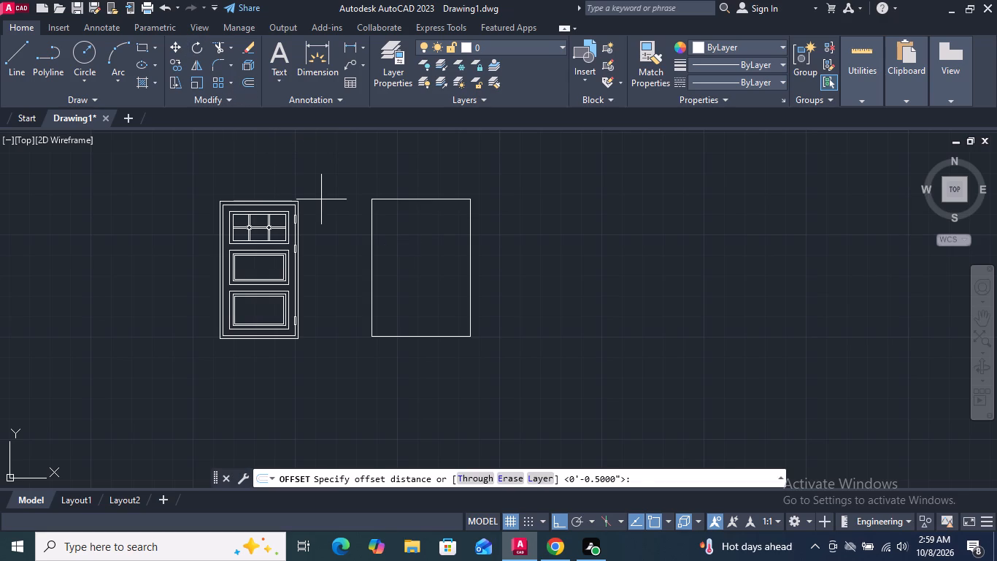
key("2")
key("shift+quotedbl")
key("Return")
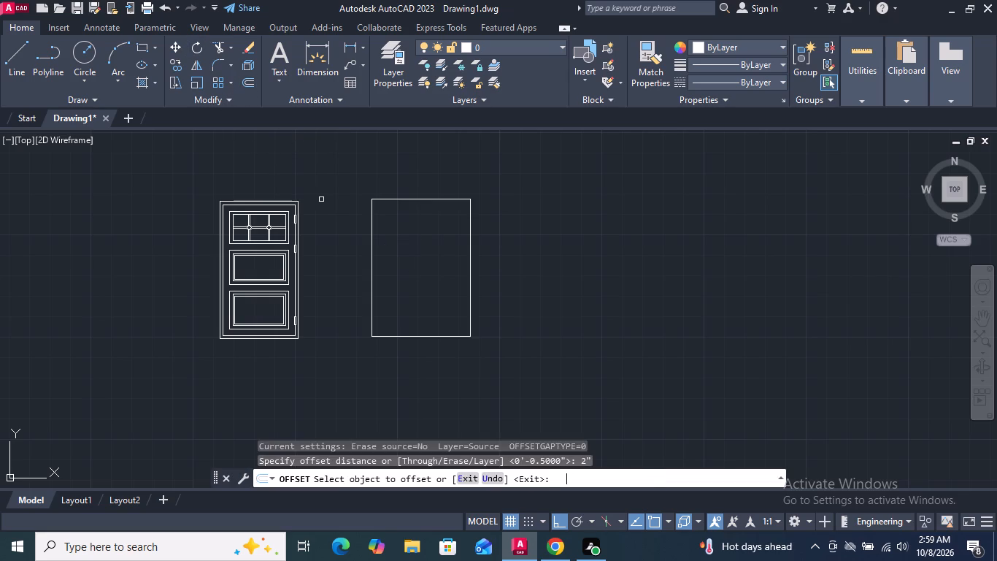
left_click(372, 240)
left_click(383, 240)
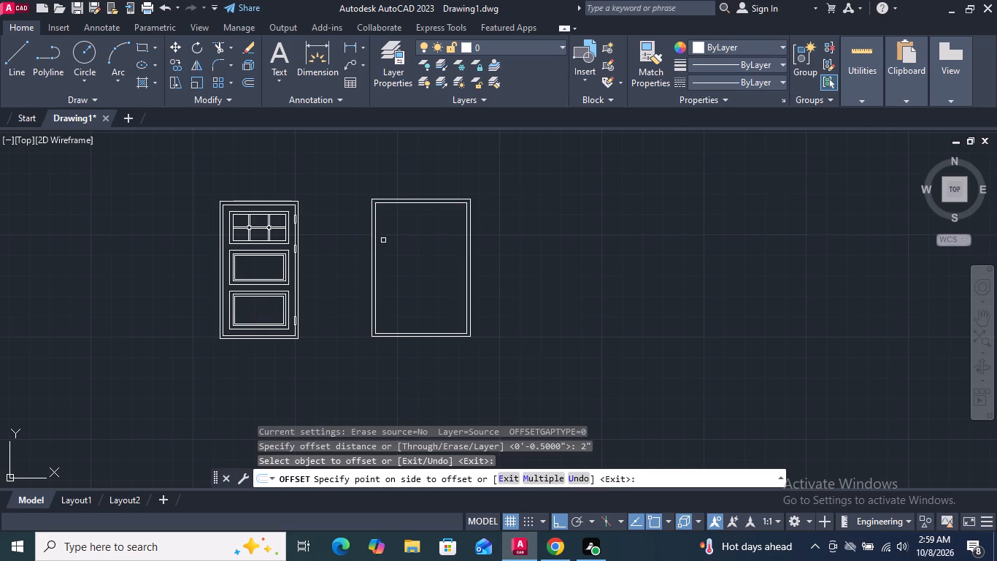
key("Return")
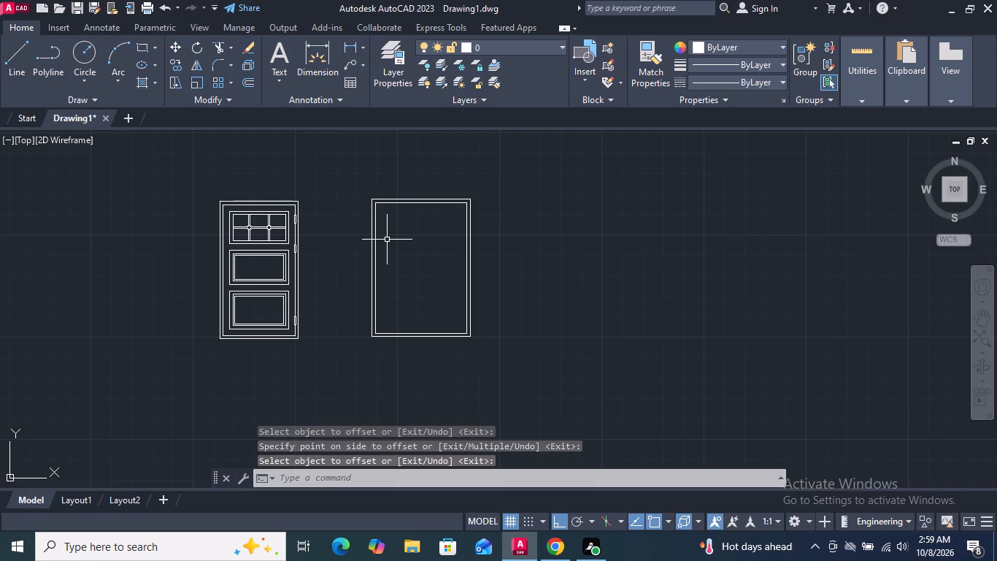
Draw a vertical centre line between the bottom and top midpoints of the second door's inner frame.
left_click(9, 58)
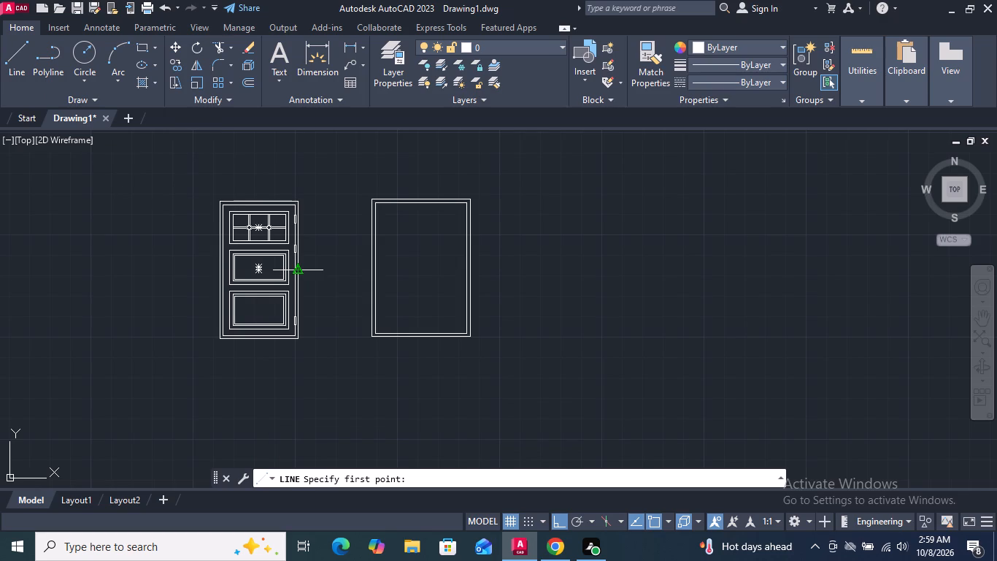
left_click(420, 328)
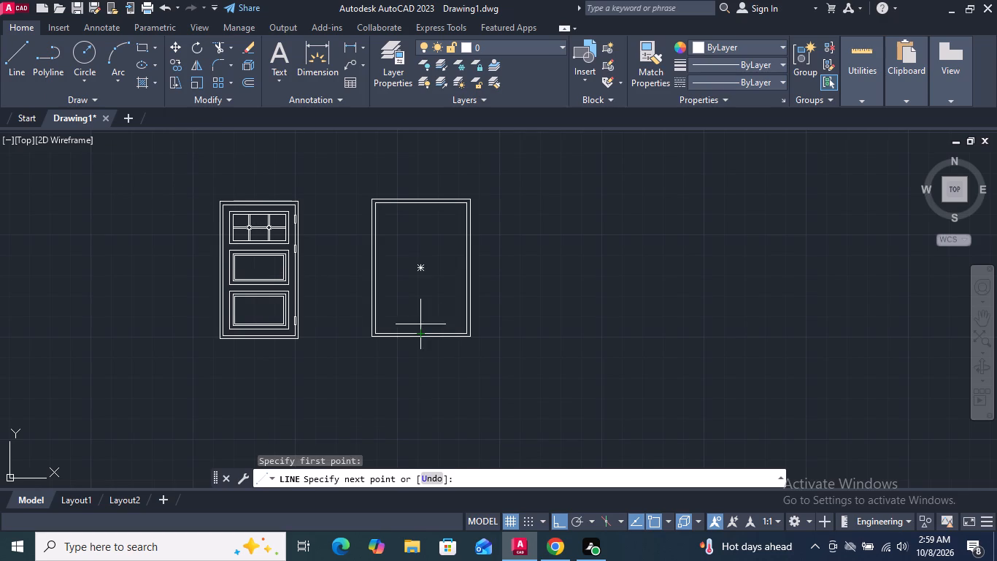
left_click(420, 205)
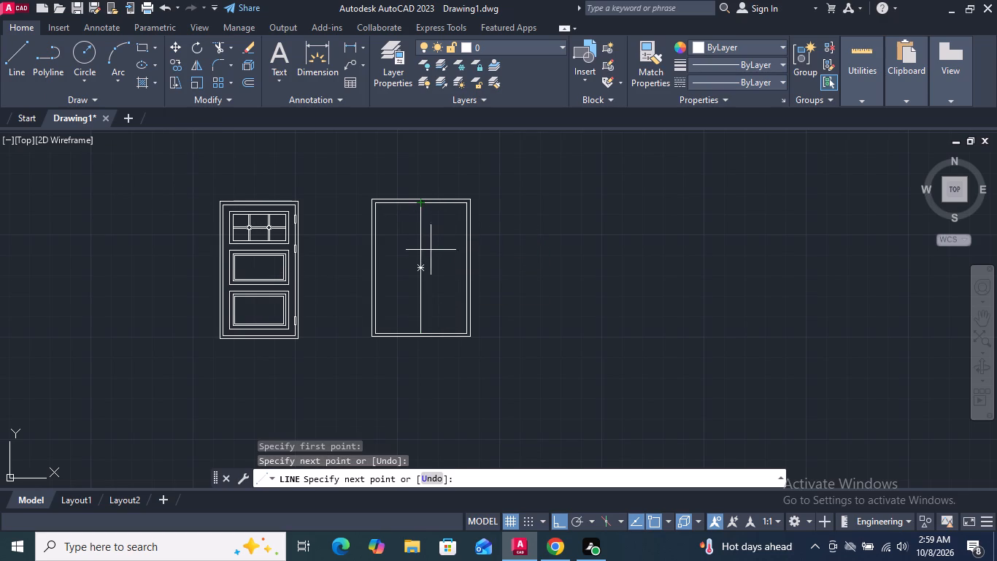
key("Return")
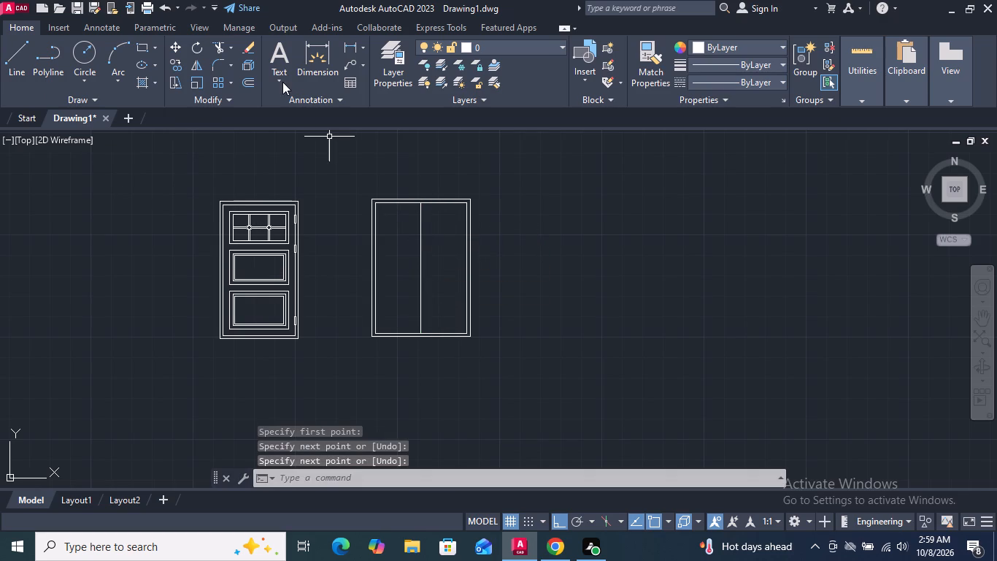
Offset the second door's vertical centre line 3" to both sides.
left_click(251, 85)
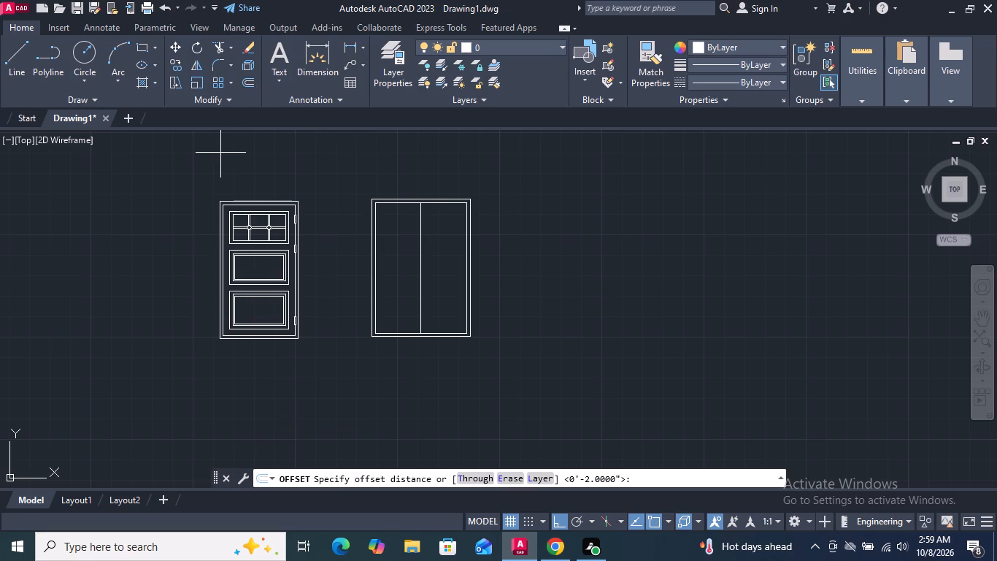
key("3")
key("shift+quotedbl")
key("Return")
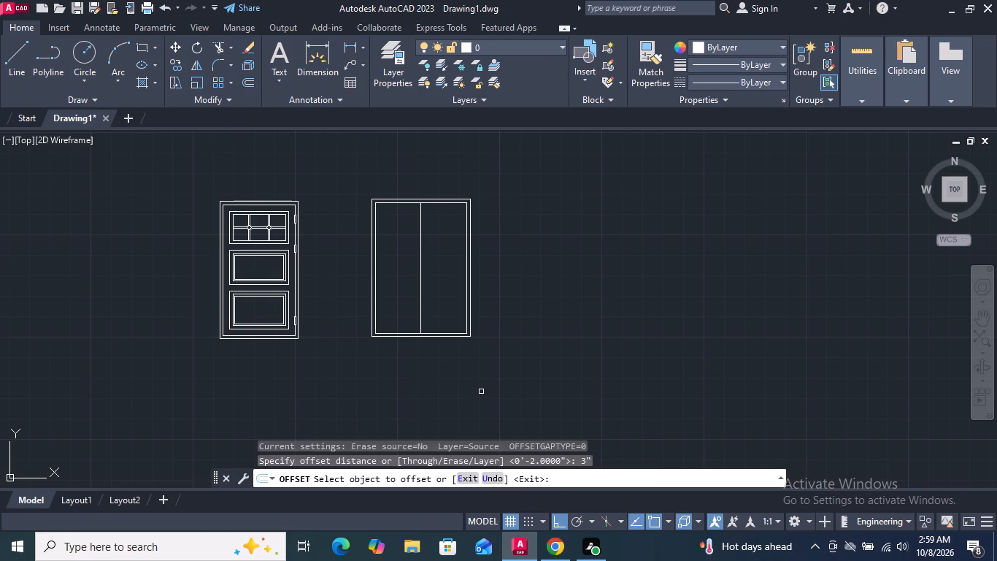
left_click(421, 289)
left_click(432, 294)
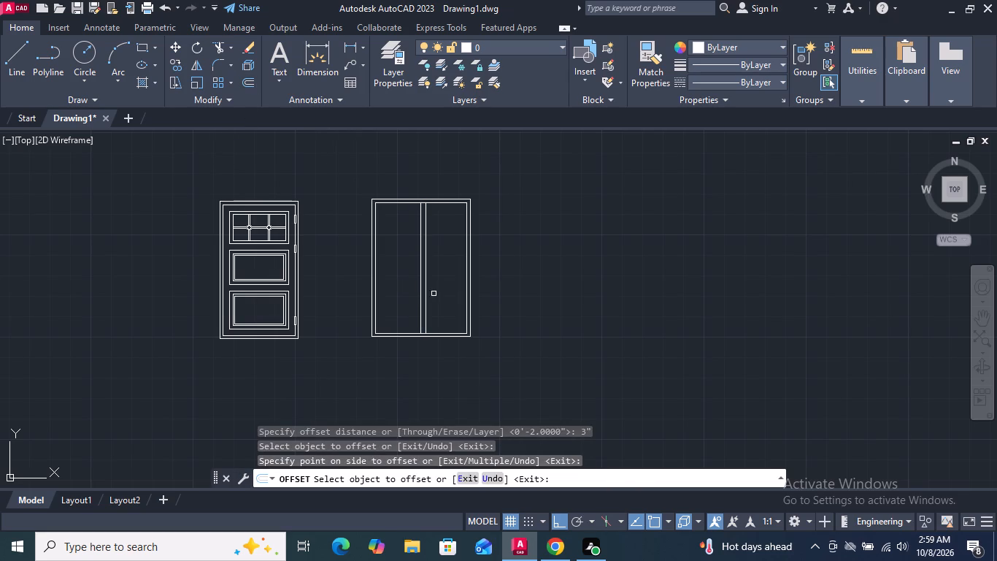
left_click(420, 292)
left_click(380, 292)
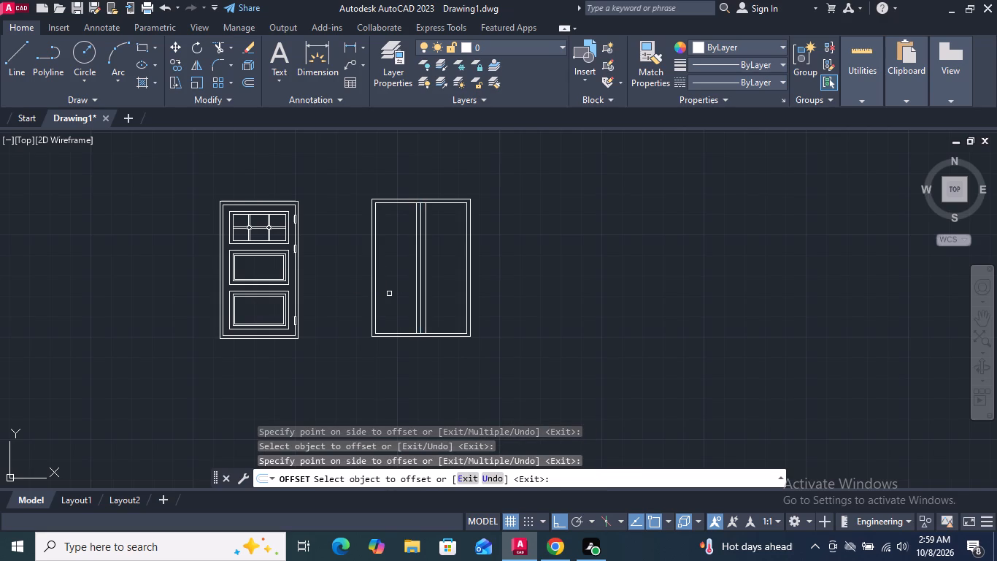
scroll(426, 289, "up", 4)
scroll(437, 291, "down", 1)
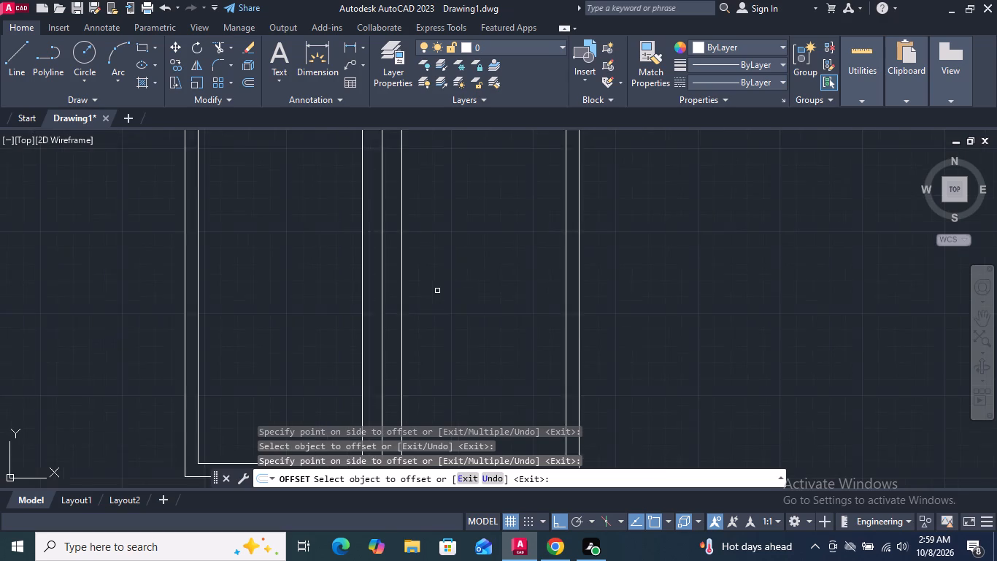
scroll(437, 291, "down", 2)
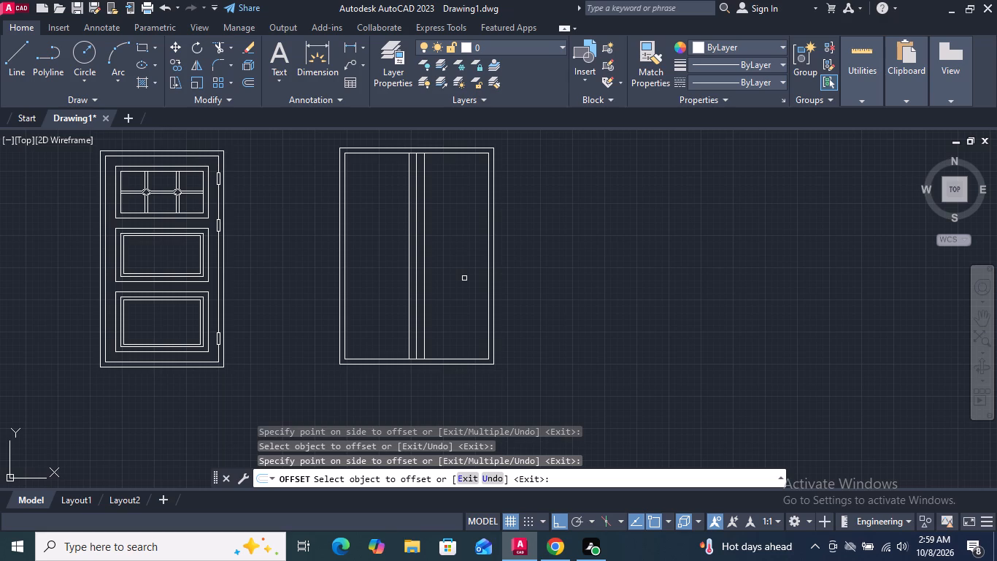
key("Escape")
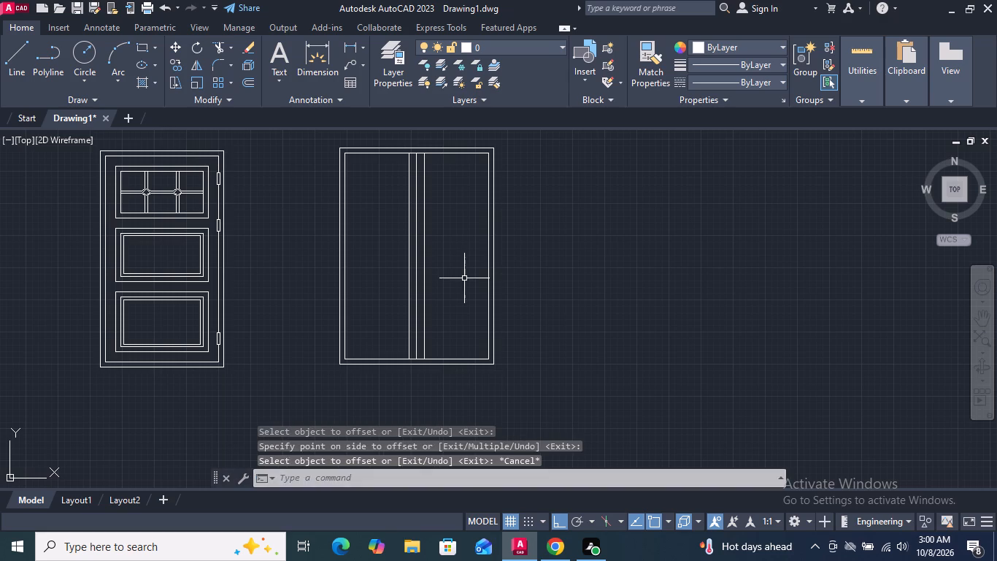
Offset each of the two lines flanking the centre line 2" outward, away from the centre.
key("space")
type("2")
key("shift+quotedbl")
key("Return")
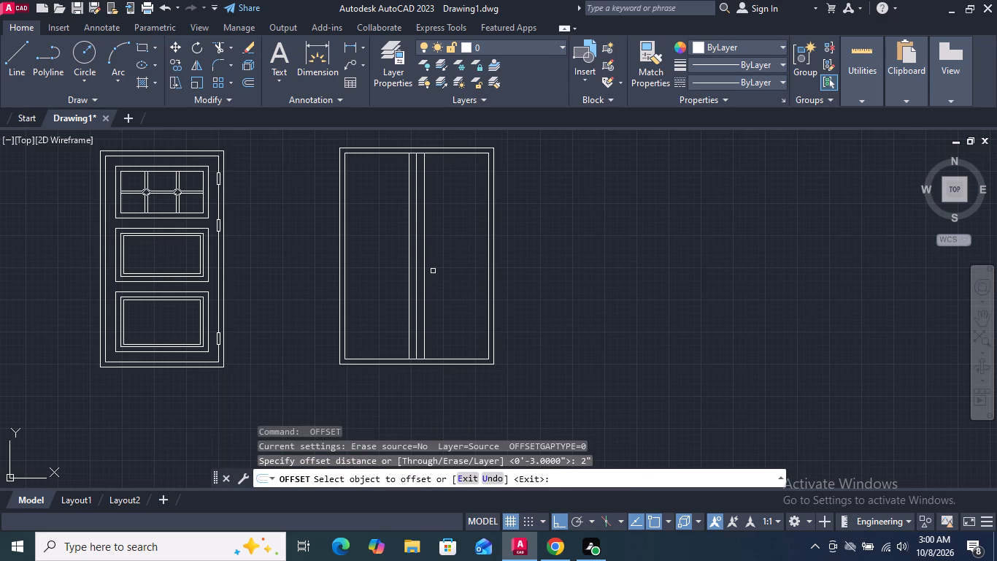
left_click(425, 273)
left_click(446, 267)
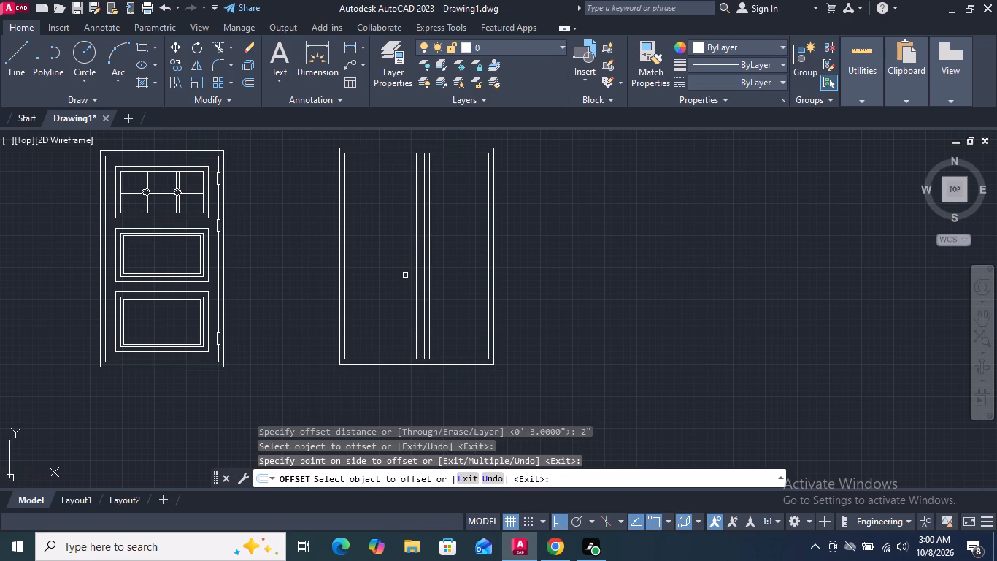
left_click(409, 267)
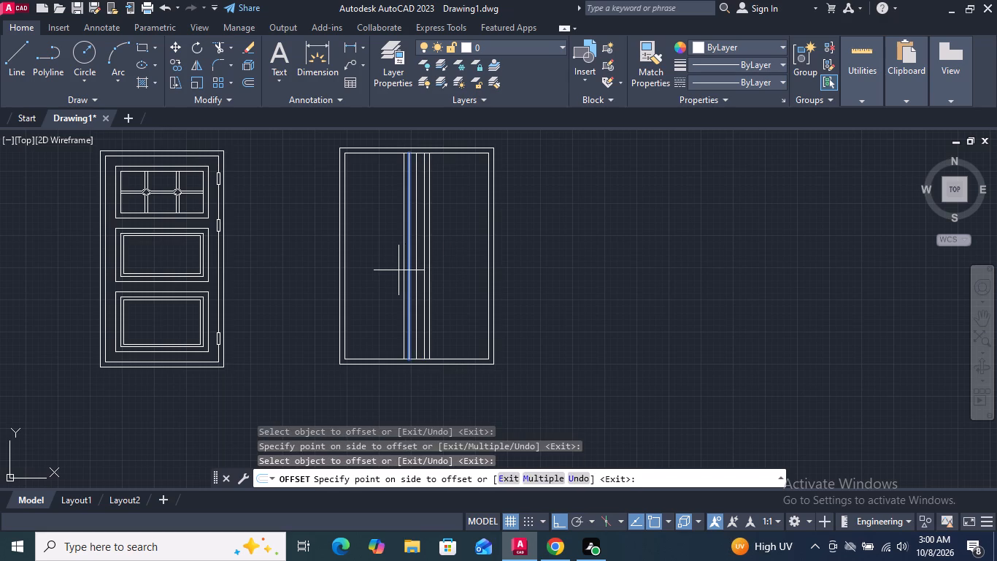
left_click(398, 270)
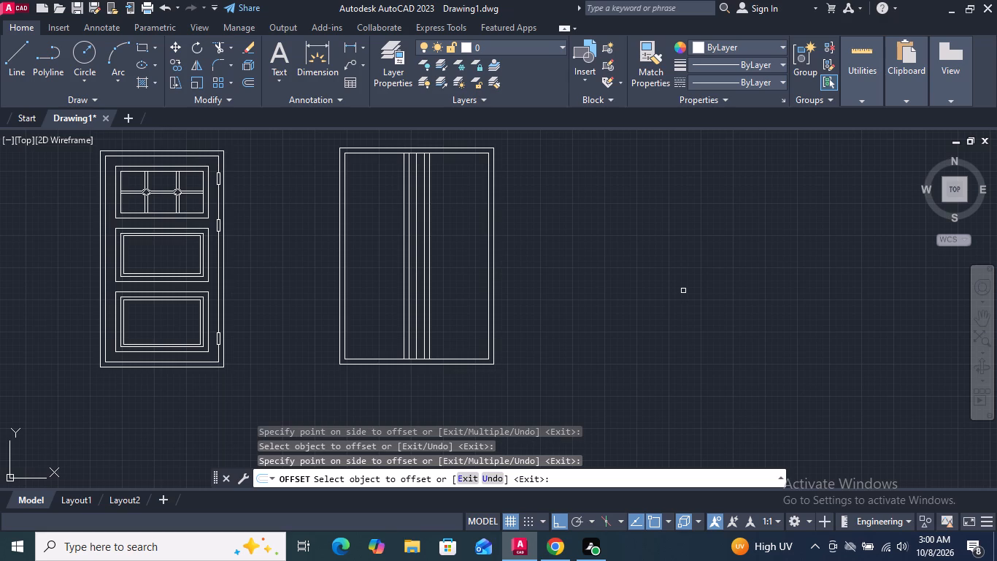
key("Return")
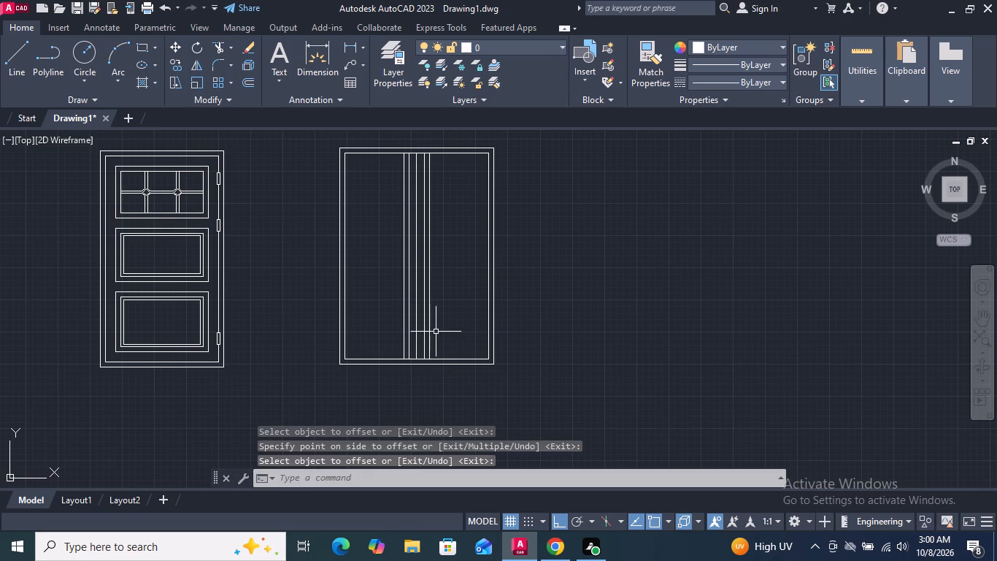
Delete the original vertical centre line of the second door.
left_click(417, 321)
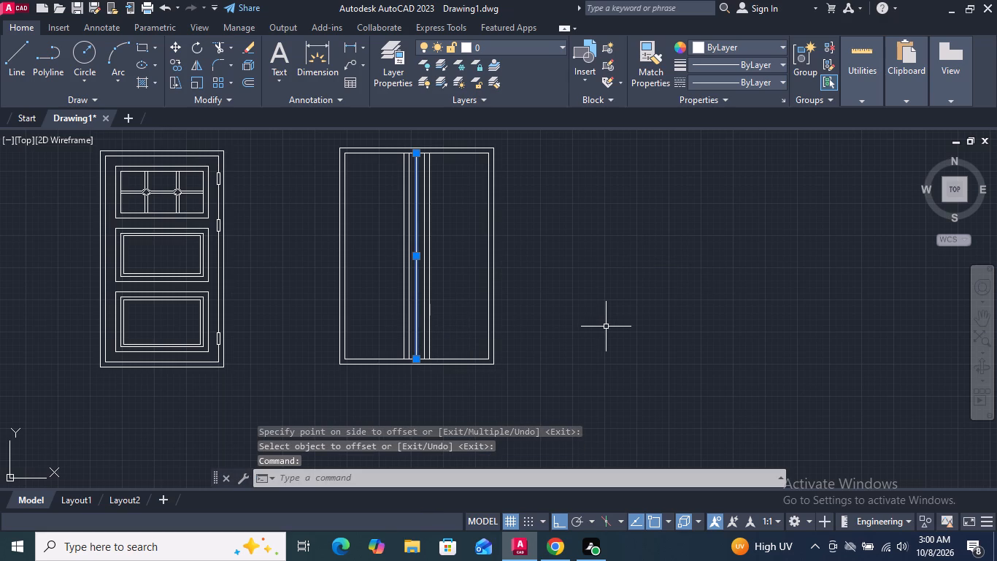
key("Delete")
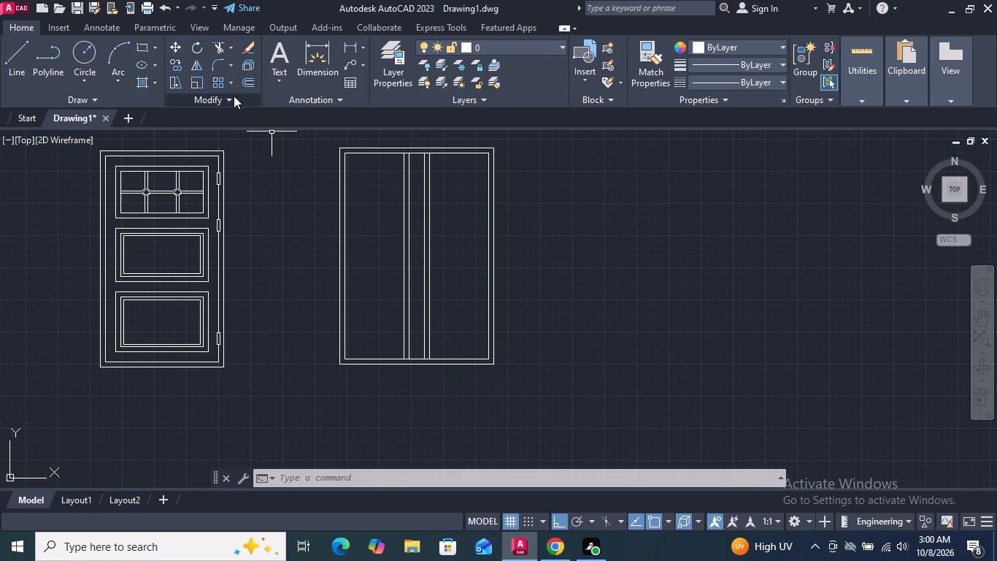
Offset the second door's inner frame rectangle 4" inward.
left_click(247, 83)
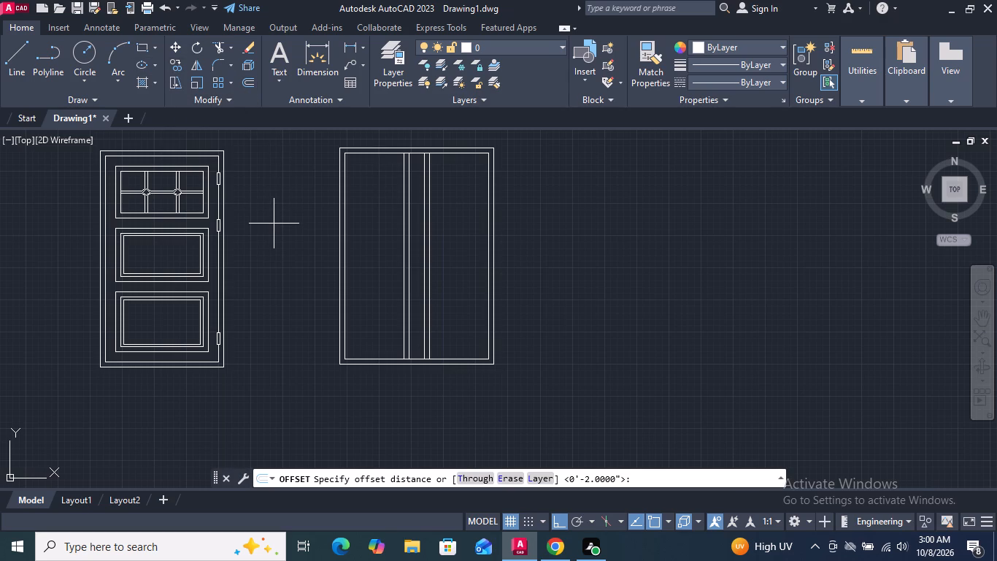
key("4")
key("shift+quotedbl")
key("Return")
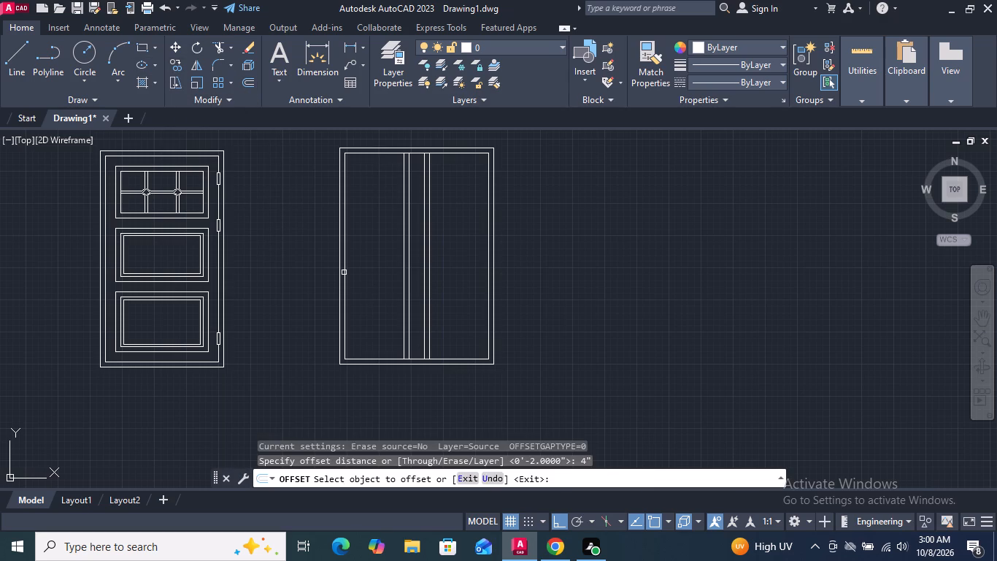
left_click(344, 260)
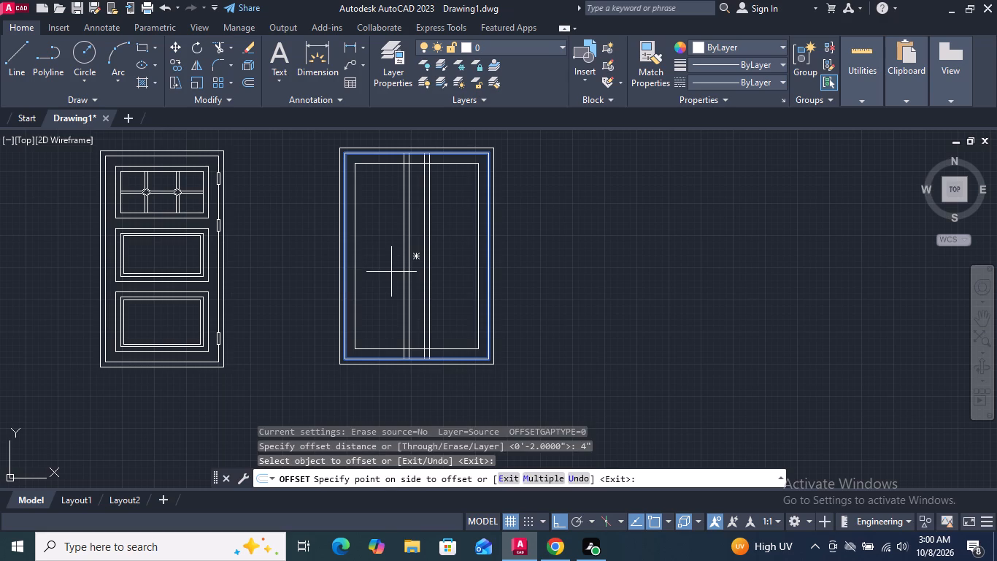
left_click(391, 272)
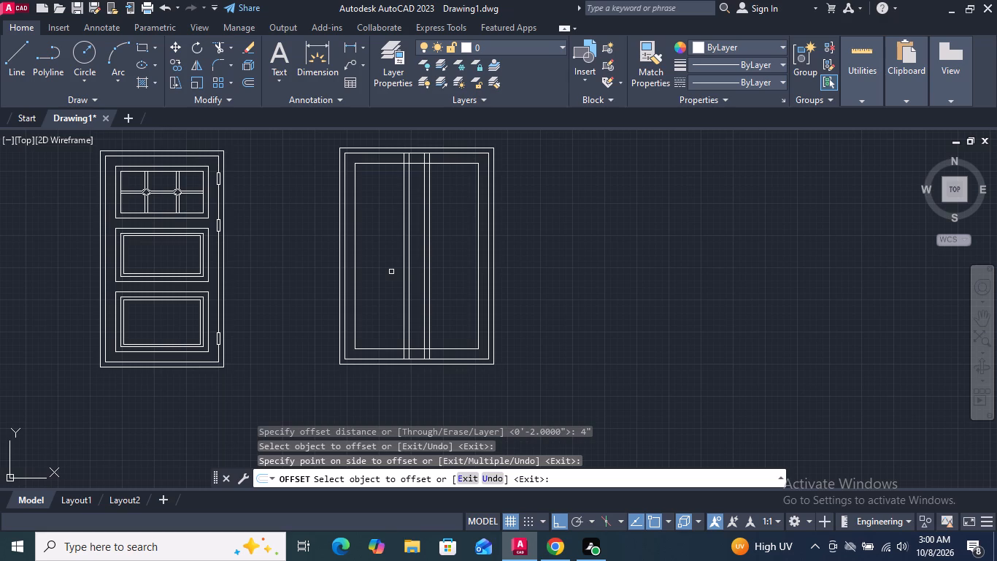
Offset the second door's innermost frame rectangle 2.6" inward.
key("Return")
key("space")
key("2")
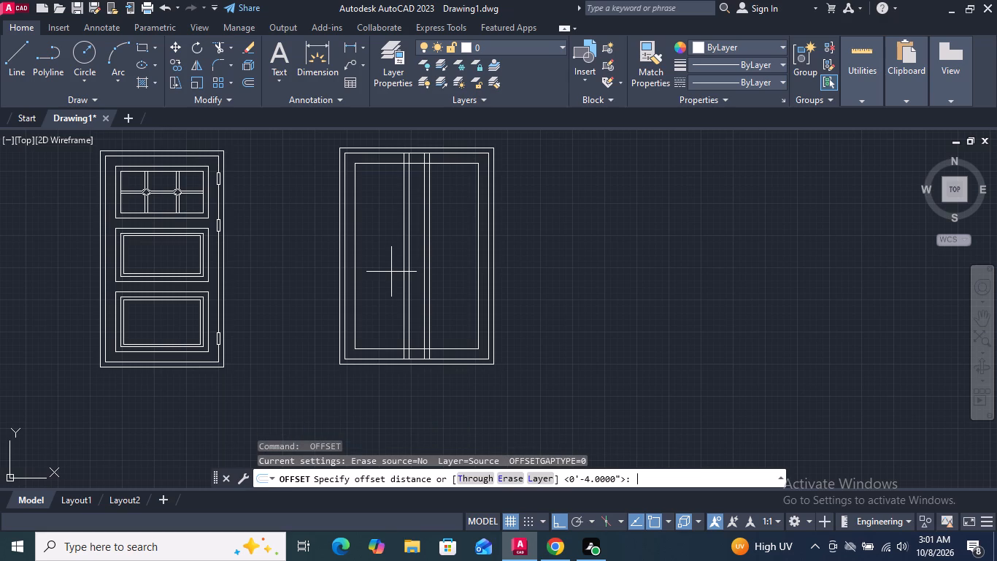
key("period")
key("6")
key("shift+quotedbl")
key("Return")
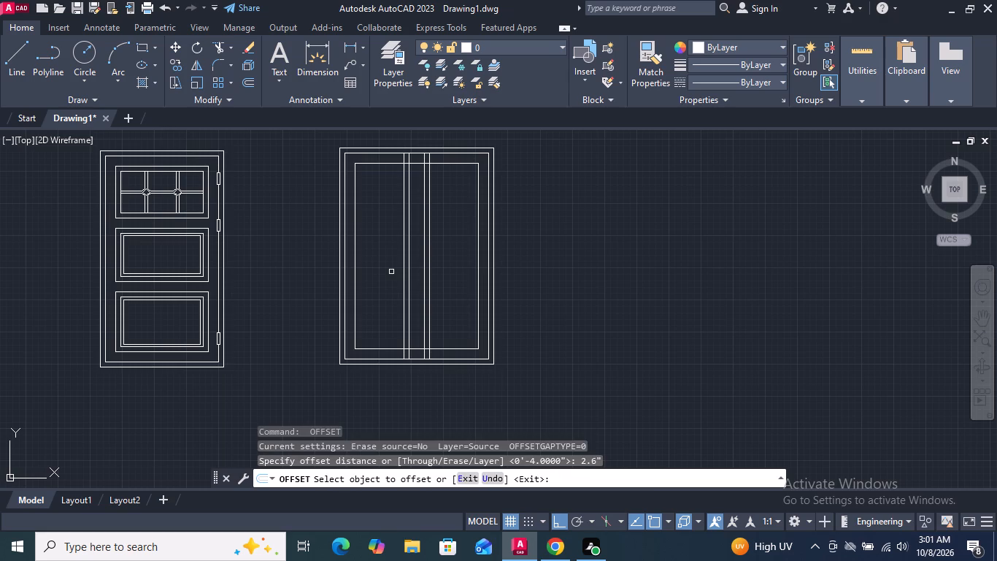
left_click(355, 259)
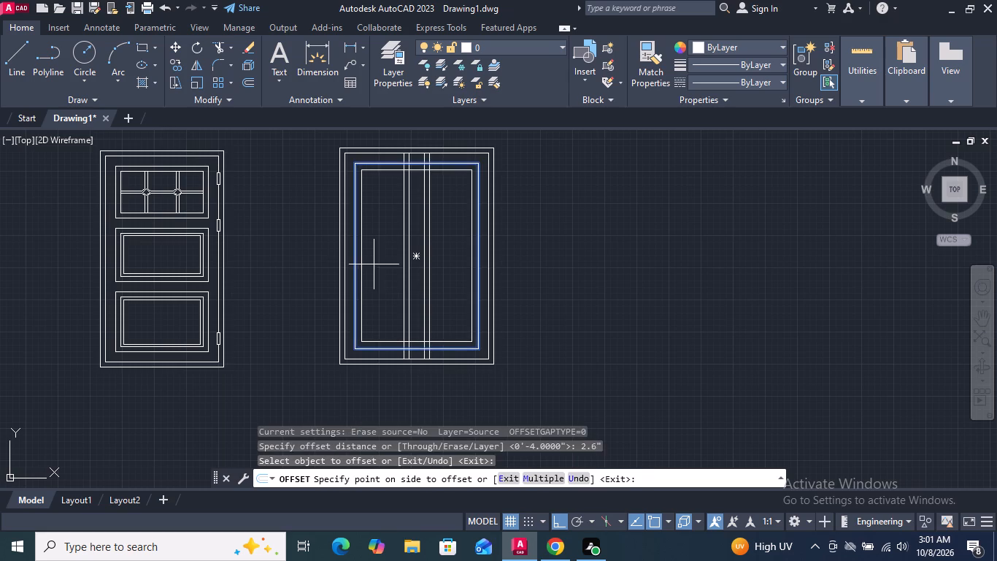
left_click(374, 264)
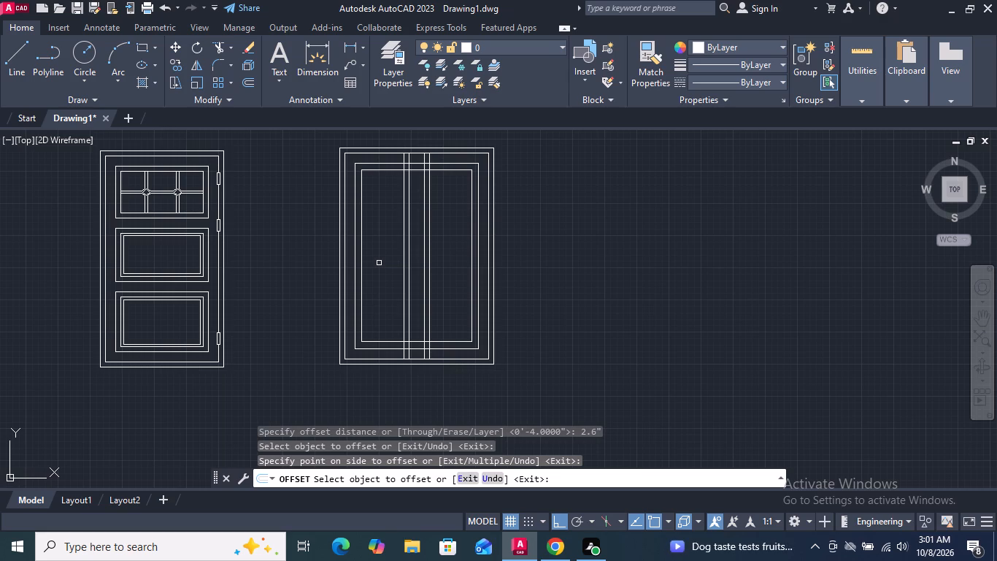
key("Return")
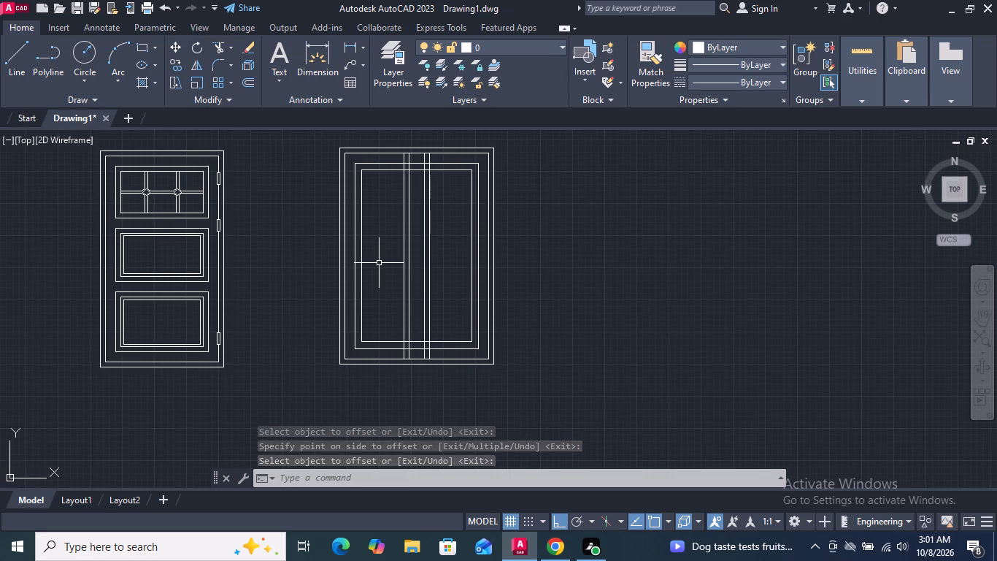
Copy the second door's right-hand pair of central vertical lines 1/2" toward the door's centre.
scroll(424, 369, "up", 4)
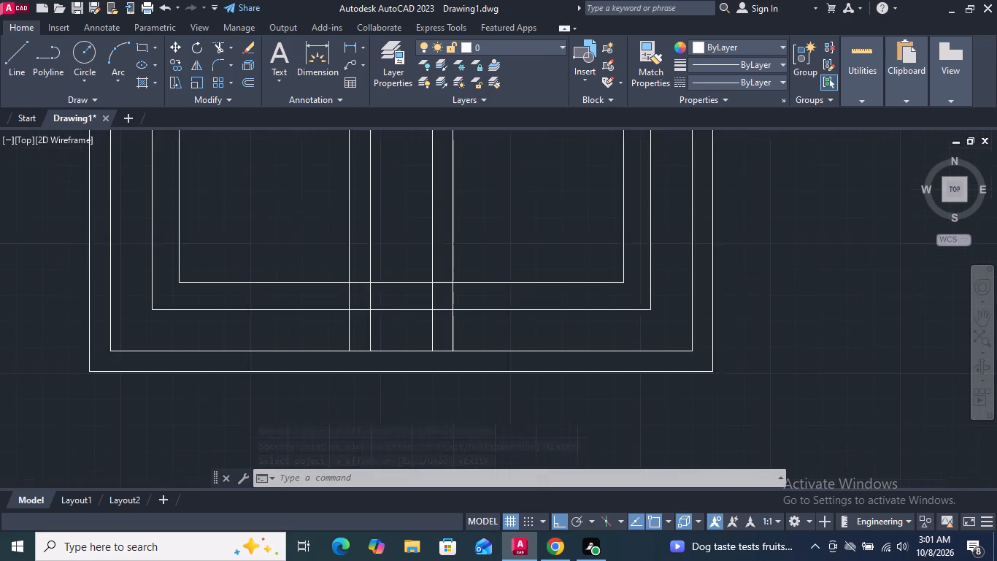
left_click(501, 343)
left_click(428, 332)
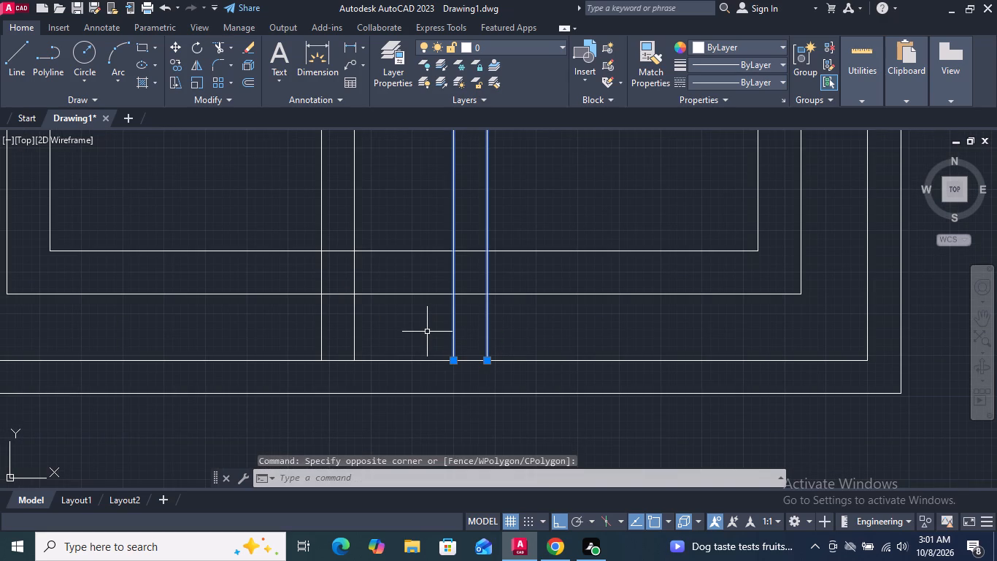
left_click(177, 66)
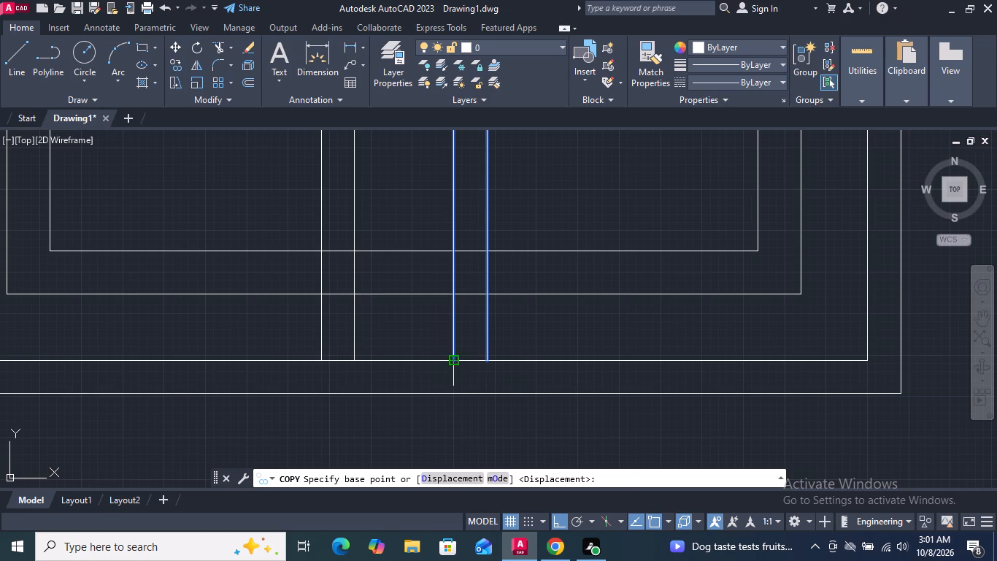
left_click(455, 359)
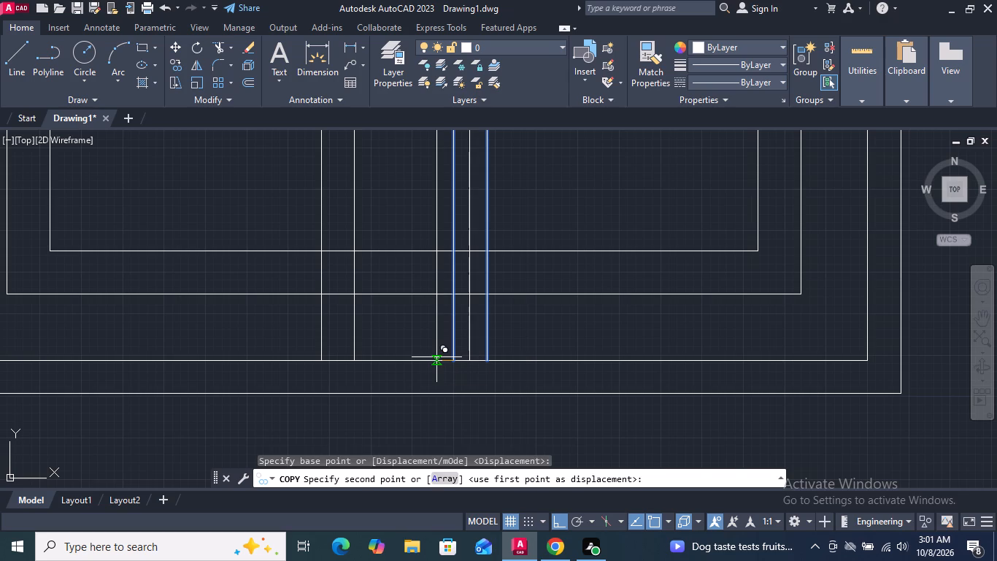
key("1")
key("slash")
key("2")
key("shift+quotedbl")
key("Return")
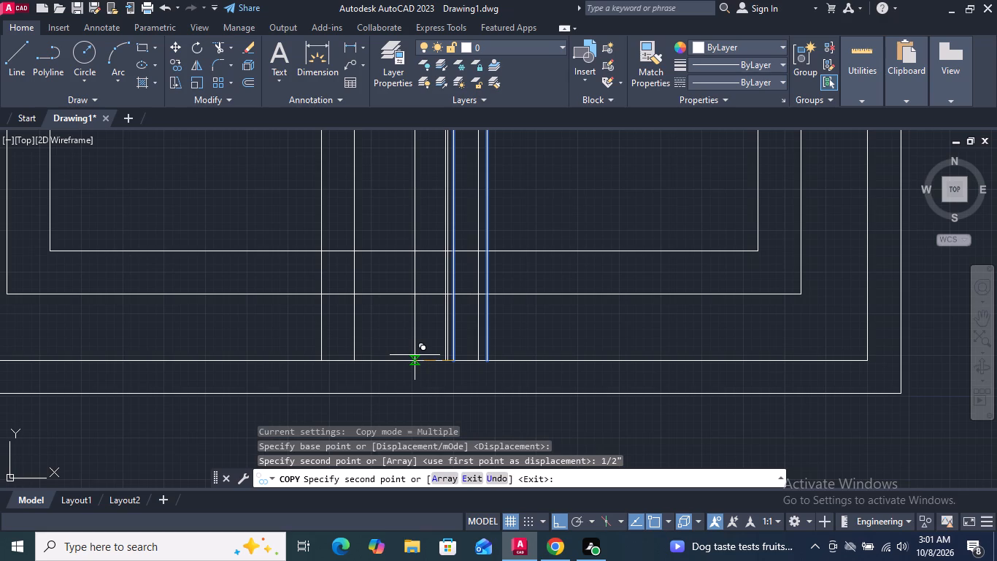
key("Escape")
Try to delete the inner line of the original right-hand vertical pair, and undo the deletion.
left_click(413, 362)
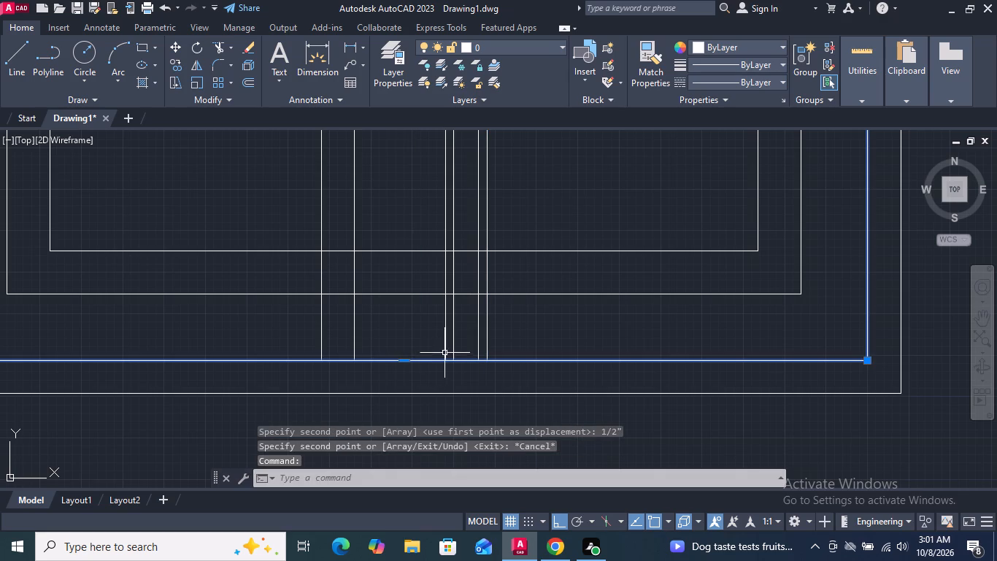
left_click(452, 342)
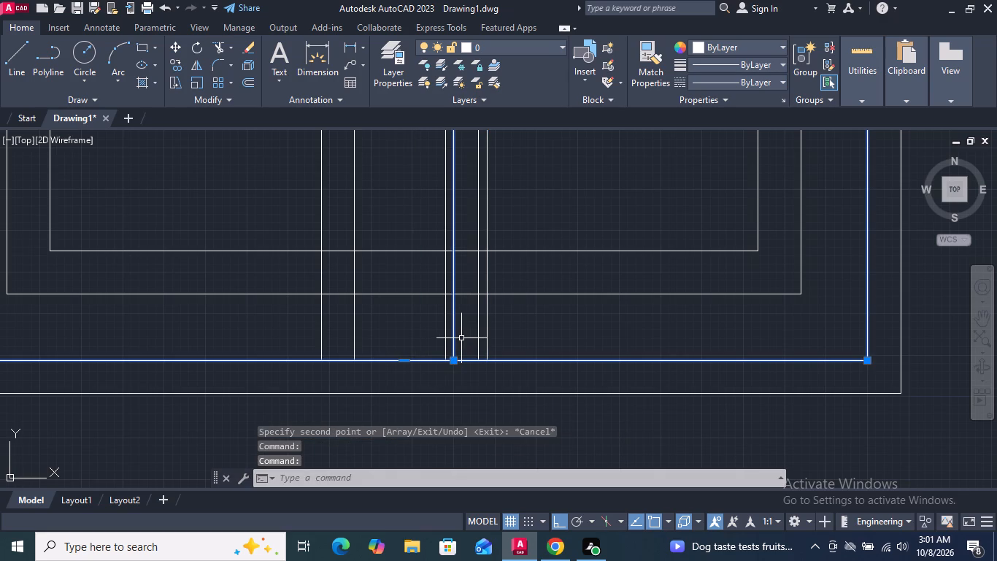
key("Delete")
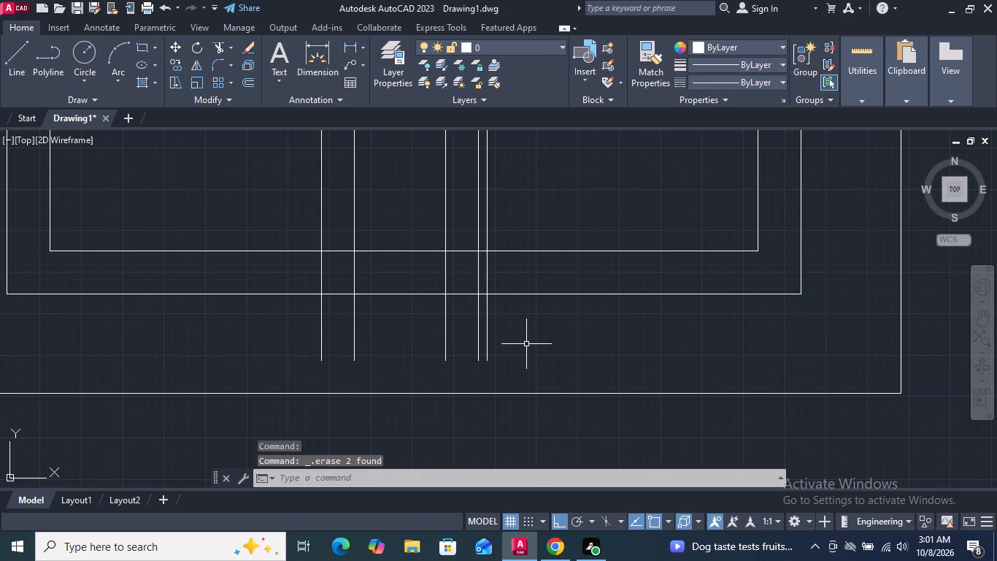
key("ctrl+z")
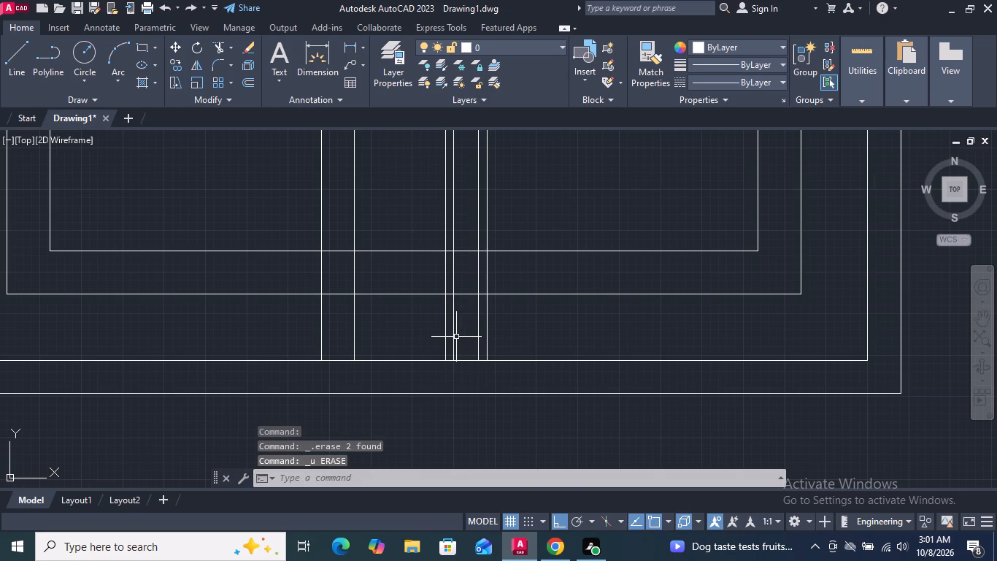
Delete both original lines of the right-hand central pair, keeping the shifted copies and the frame.
left_click(455, 334)
key("Delete")
key("Delete")
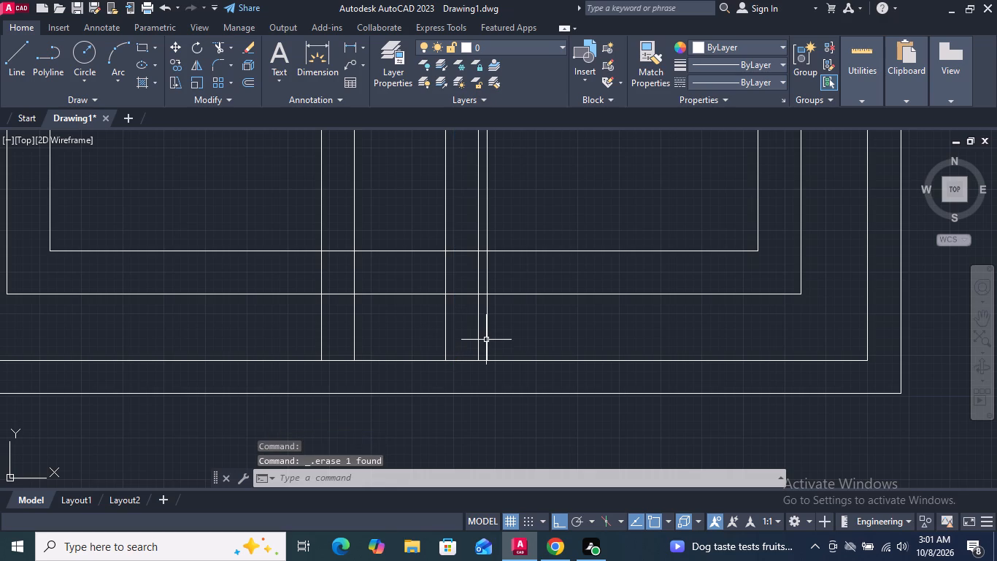
left_click(486, 337)
key("Delete")
Move the second door's left-hand pair of central vertical lines 1/2" toward the door's centre.
left_click_drag(397, 337, 353, 332)
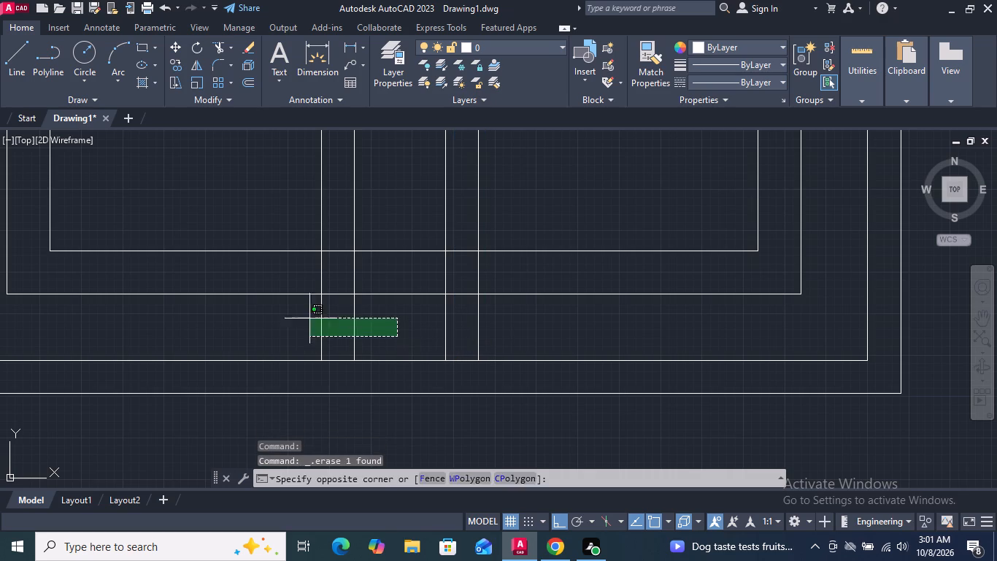
left_click(303, 317)
key("m")
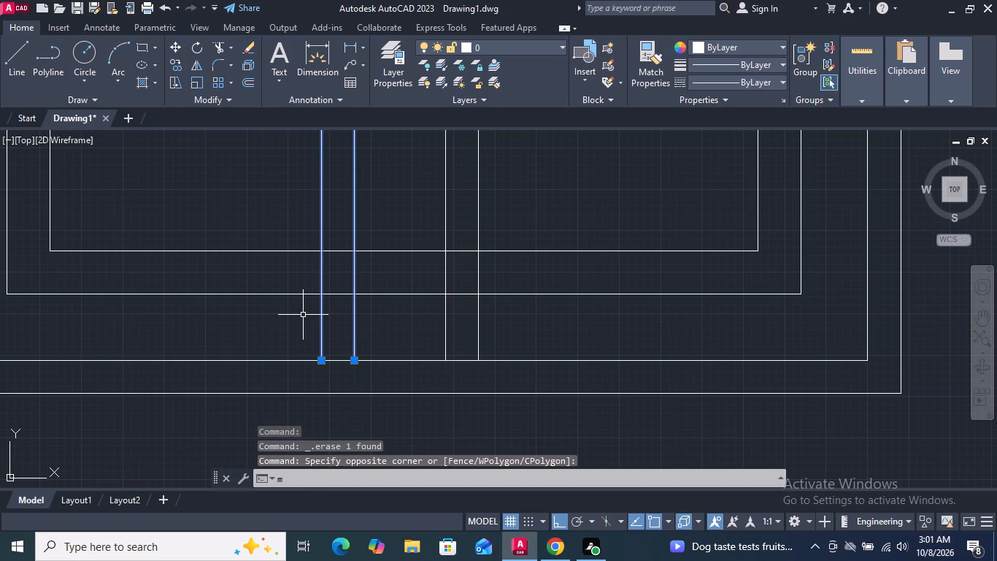
key("Return")
left_click(351, 362)
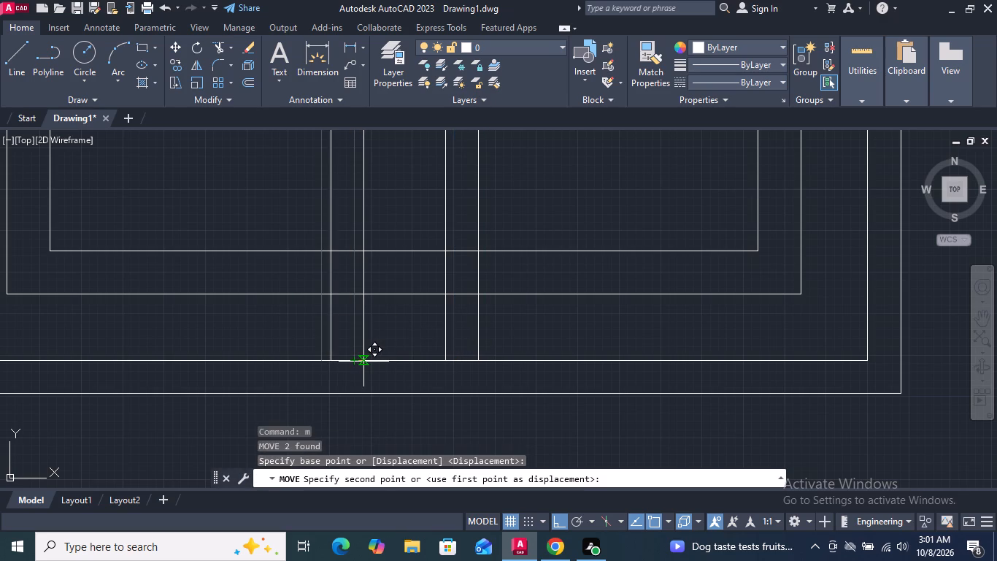
type("1/2")
key("shift+quotedbl")
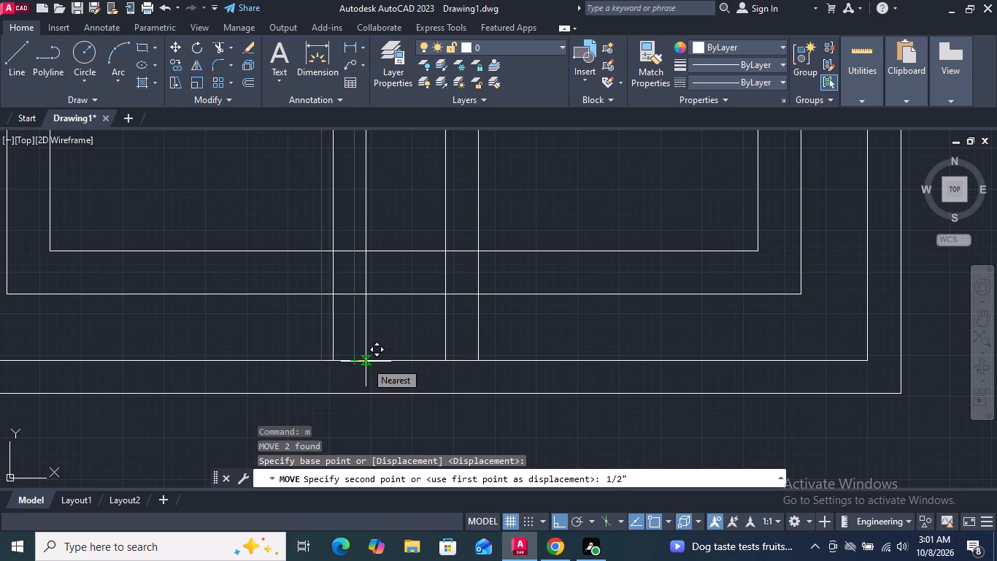
key("Return")
key("Return")
scroll(450, 411, "down", 4)
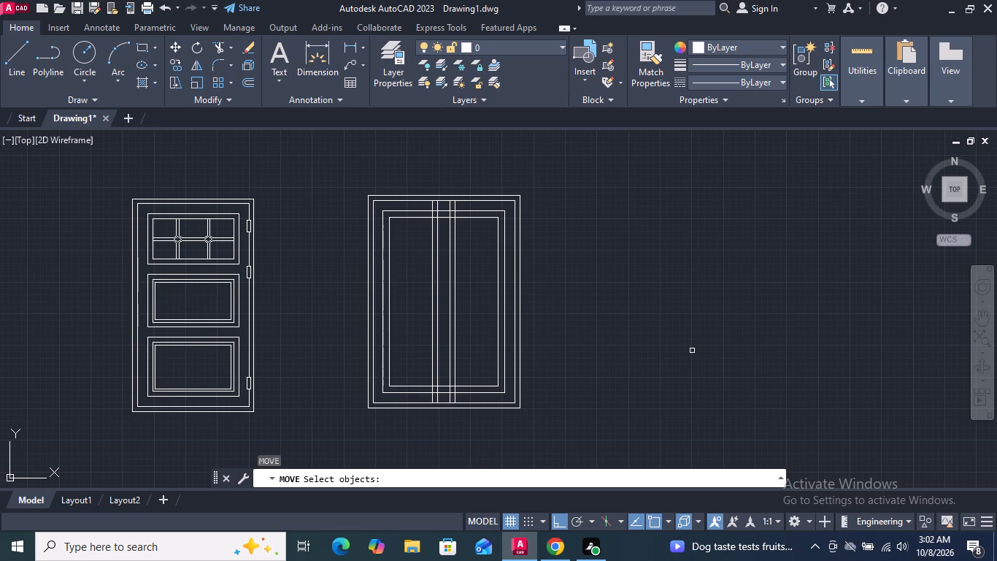
key("Escape")
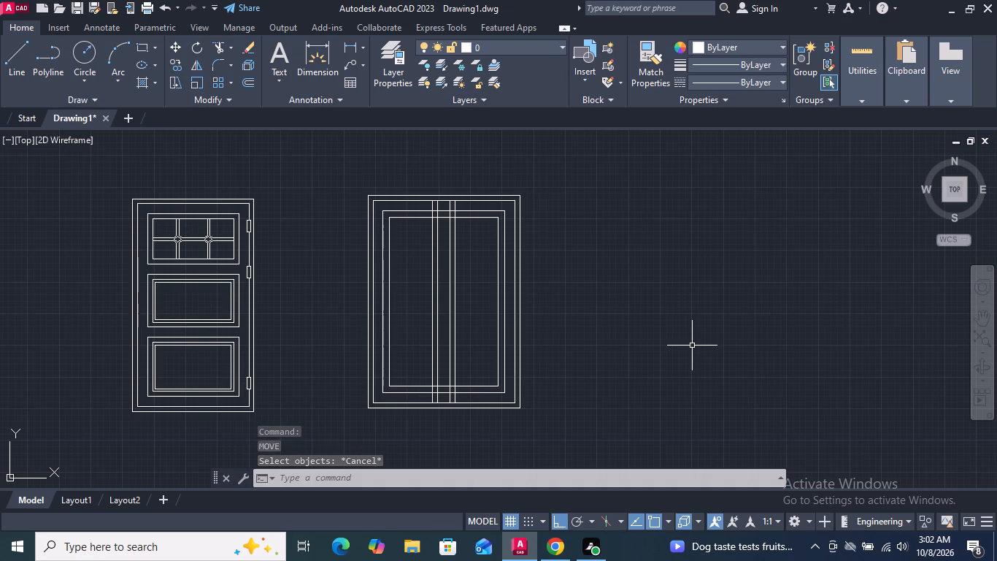
Offset the outer line of each central vertical pair 2.6" outward, away from the door's centre.
scroll(431, 333, "up", 1)
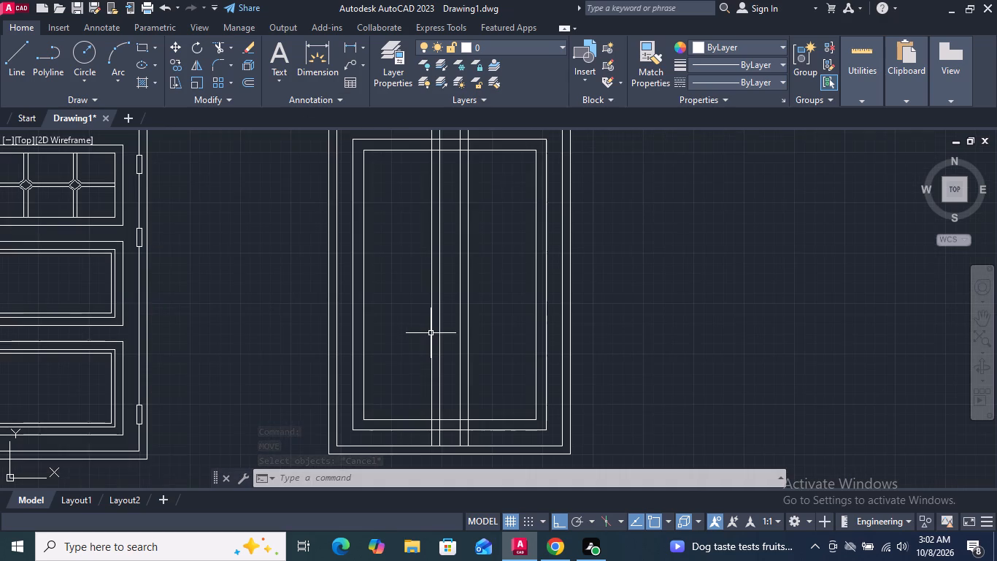
scroll(428, 329, "down", 1)
middle_click_drag(422, 321, 388, 287)
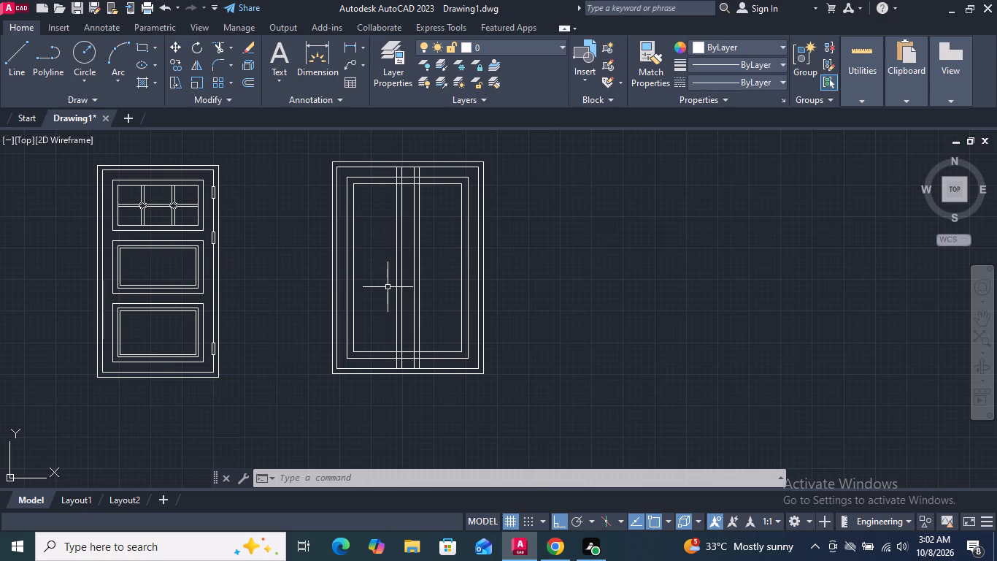
left_click(248, 84)
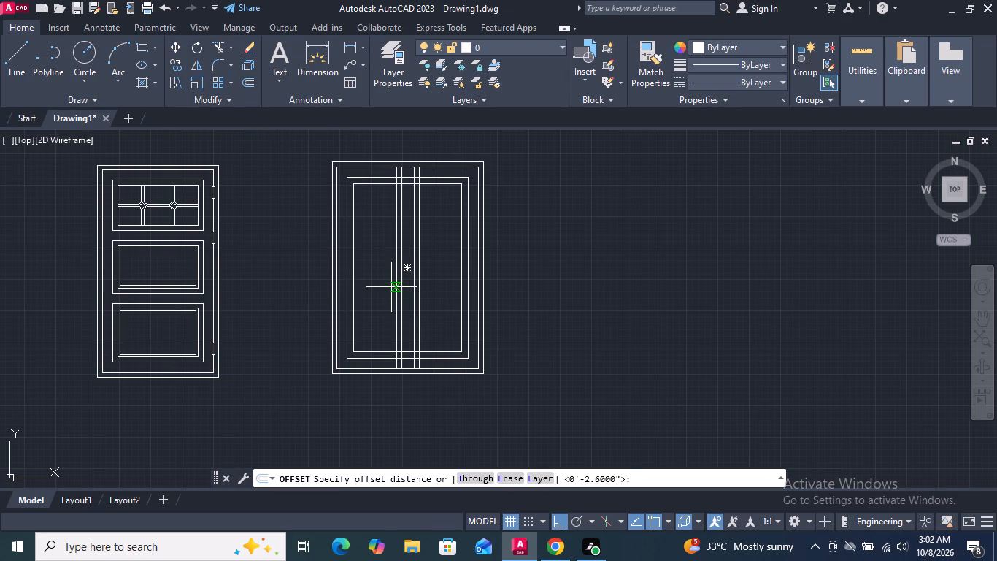
key("Return")
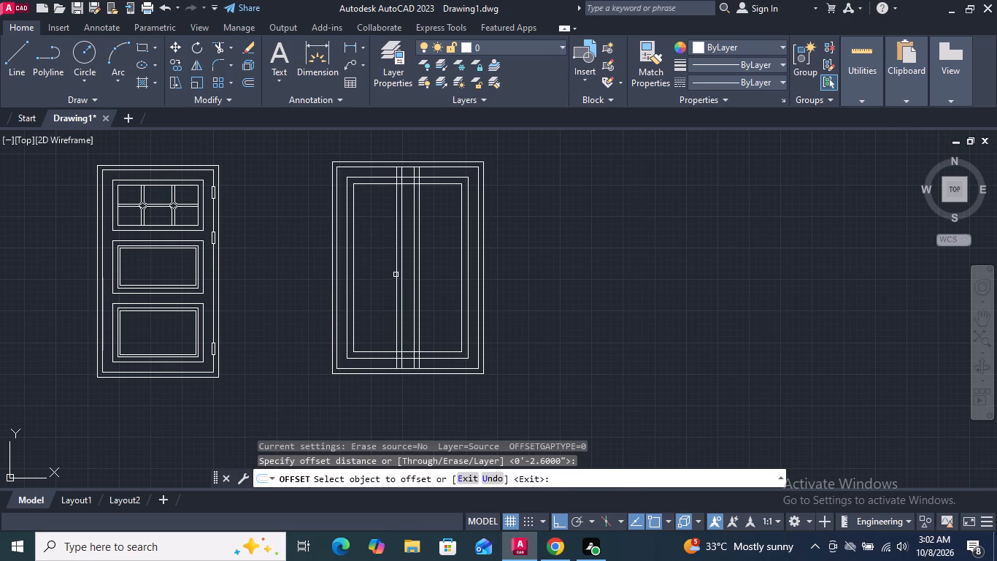
left_click(396, 275)
left_click(376, 270)
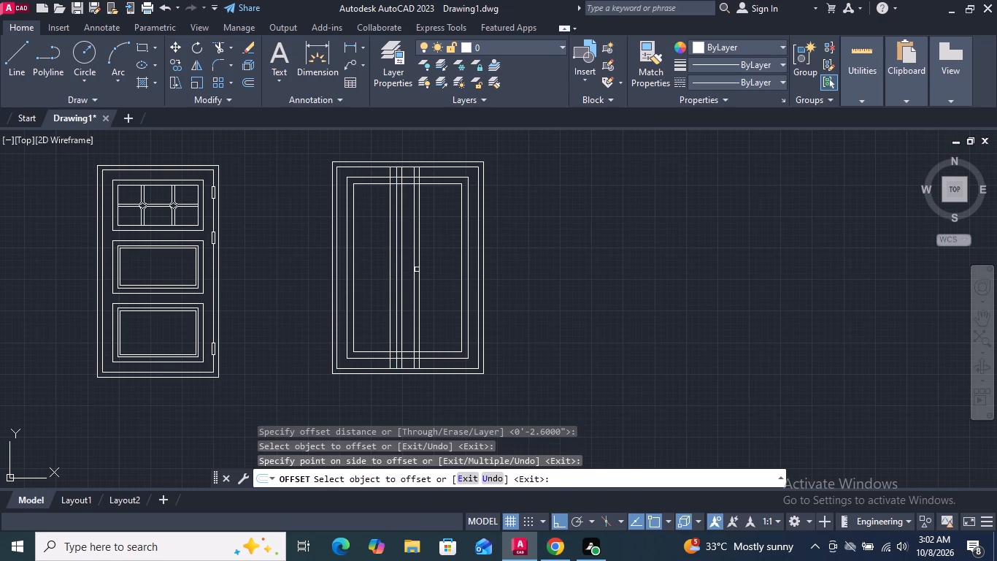
left_click(417, 269)
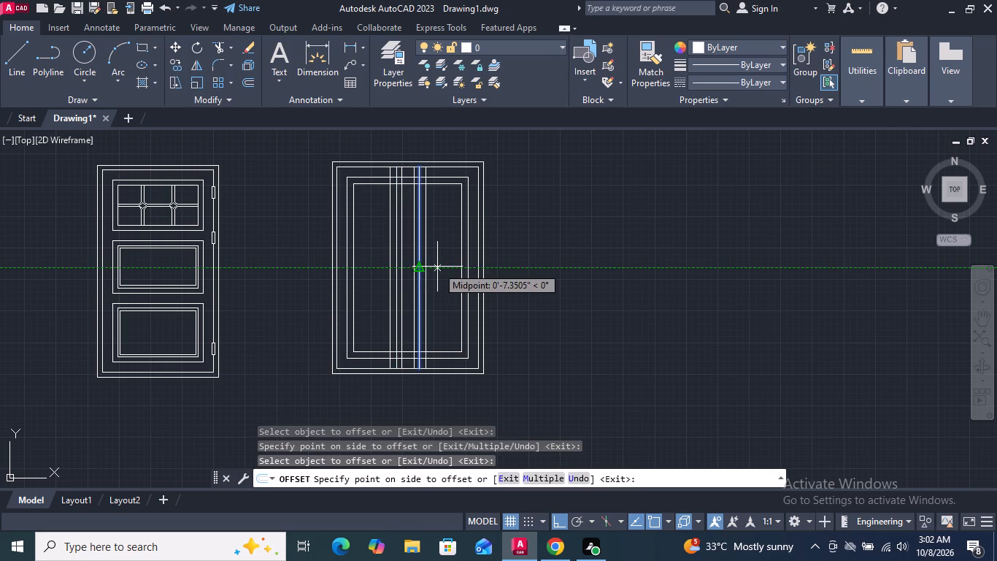
left_click(437, 267)
key("Return")
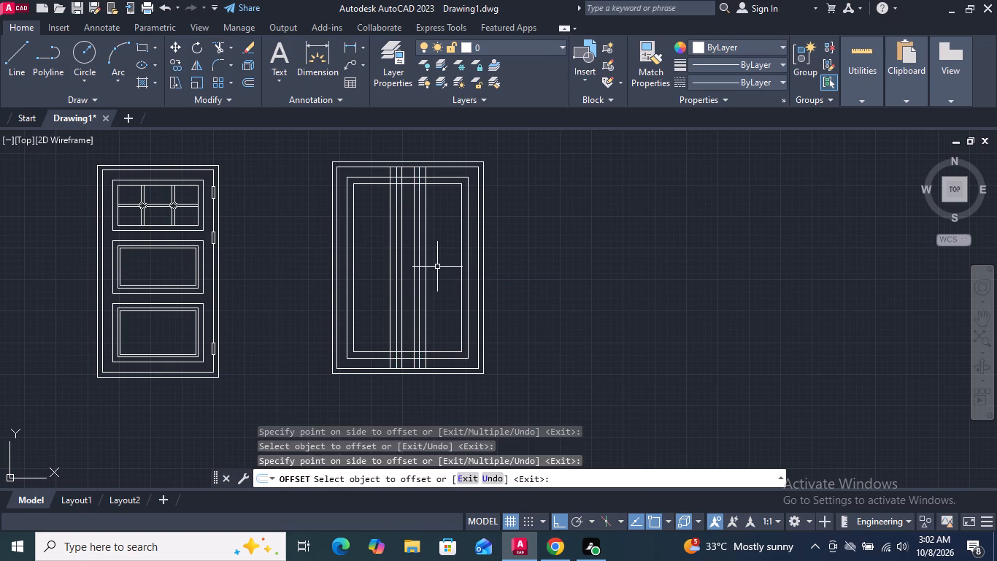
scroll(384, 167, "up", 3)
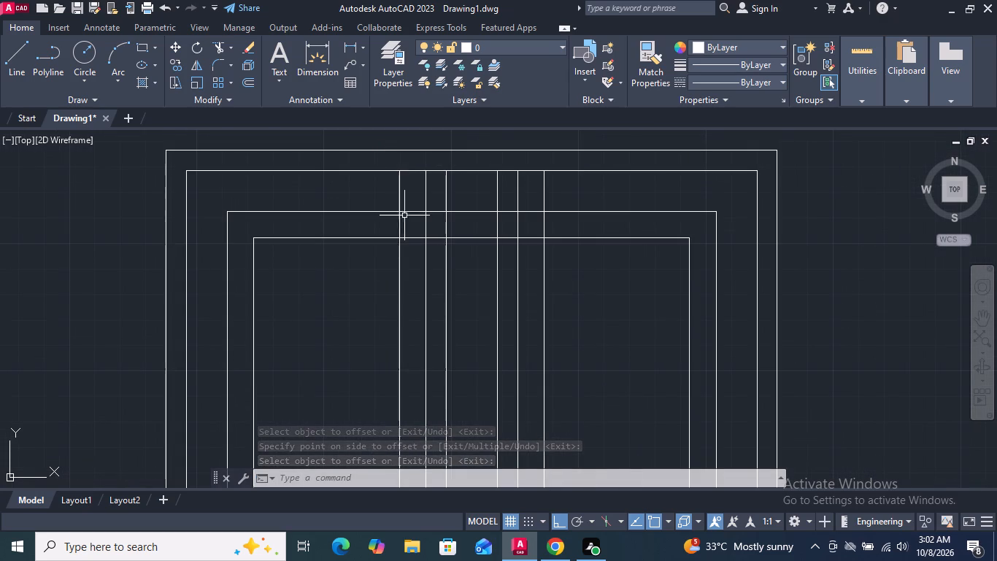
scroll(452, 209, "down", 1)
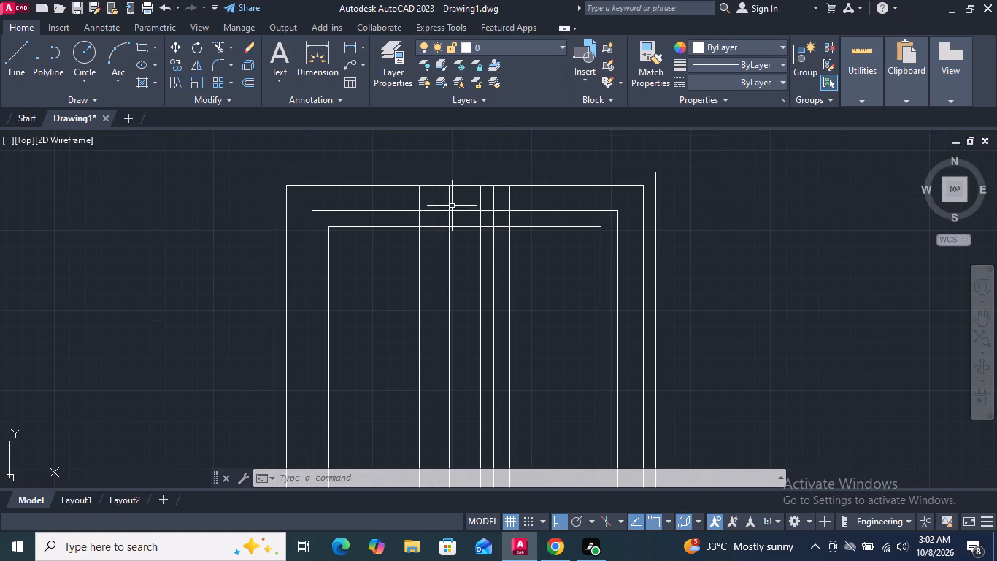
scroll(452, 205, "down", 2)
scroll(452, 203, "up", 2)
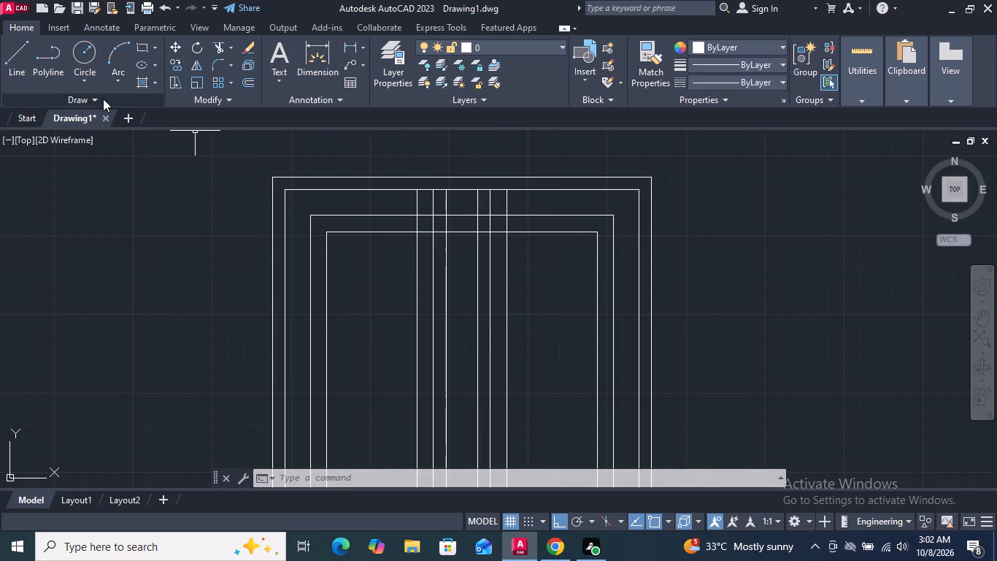
Trim the top lines of the second door's two nested inner frames between the two central vertical pairs.
left_click(209, 45)
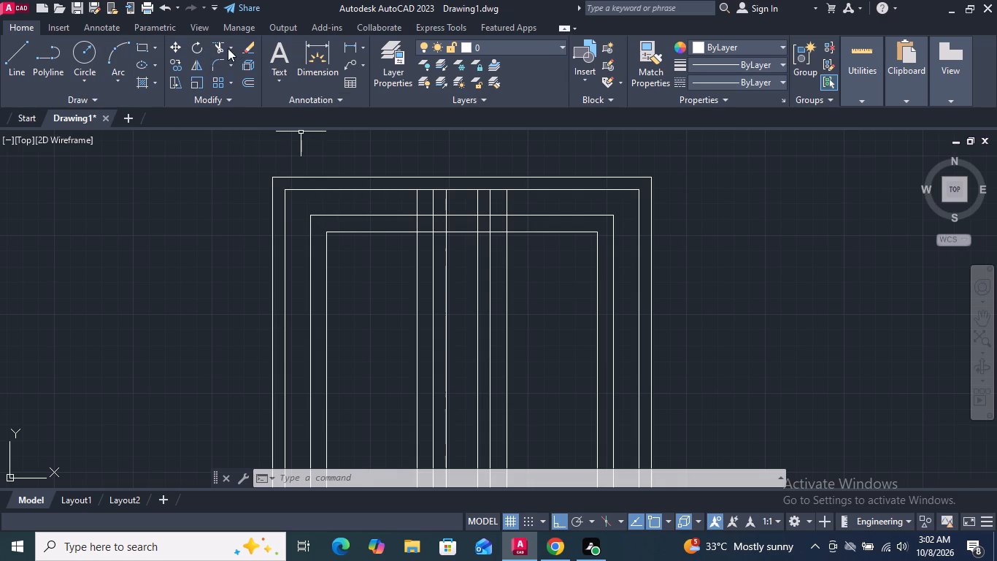
left_click(220, 43)
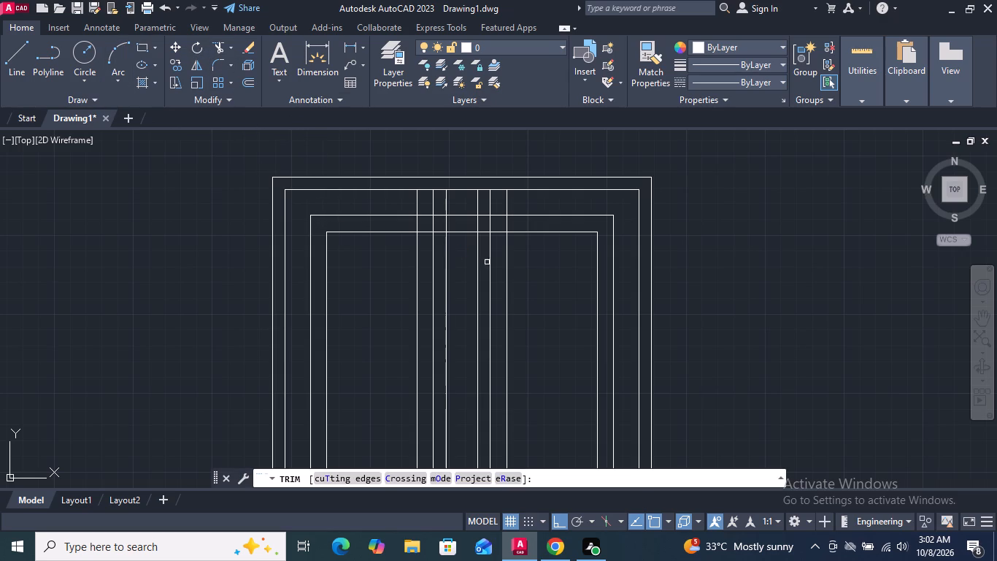
scroll(484, 235, "up", 2)
left_click_drag(441, 163, 430, 257)
scroll(430, 257, "down", 1)
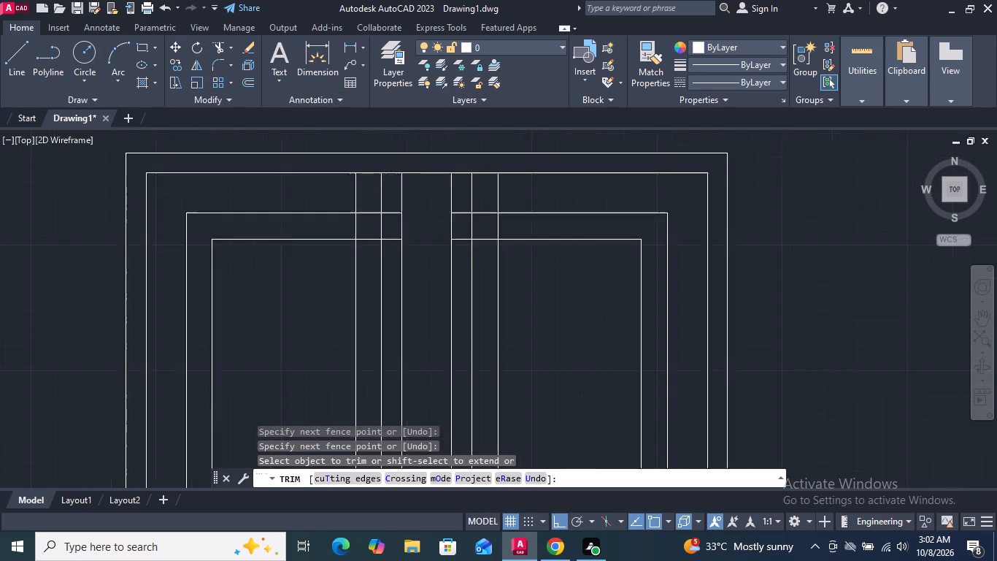
scroll(430, 257, "down", 2)
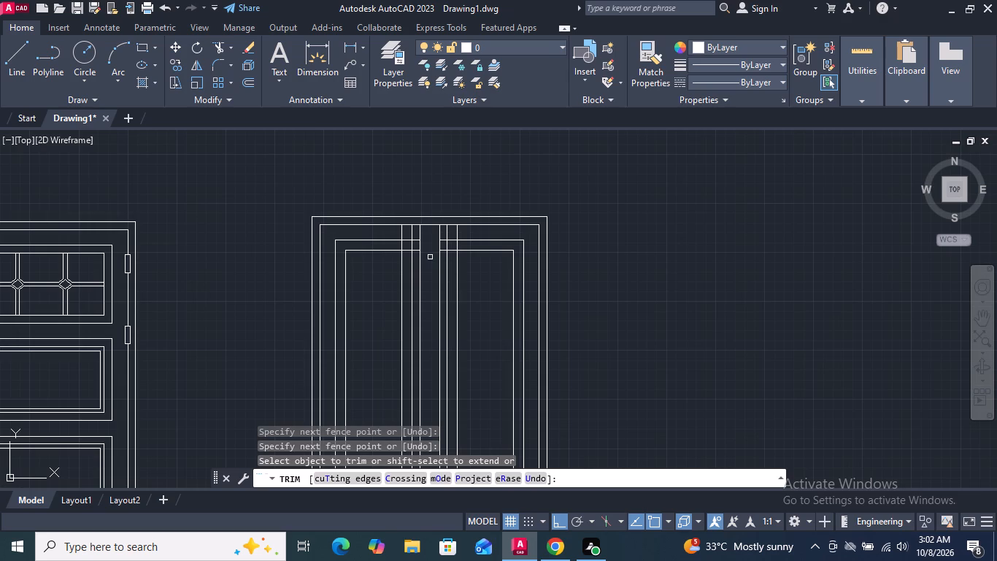
At the top, trim each offset vertical line above the nested frames and both frame lines between it and its central pair.
scroll(450, 227, "up", 3)
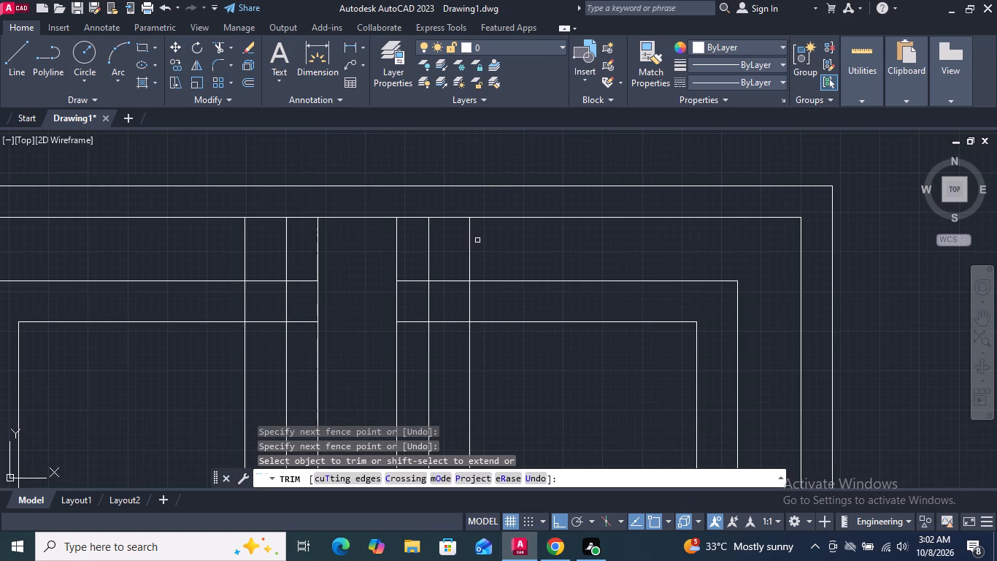
left_click_drag(479, 240, 458, 283)
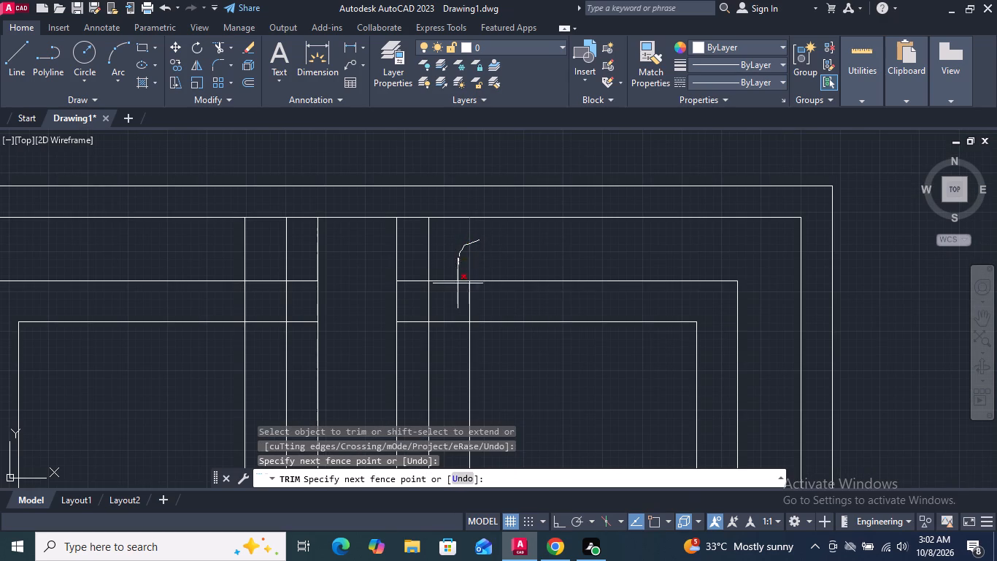
left_click_drag(458, 283, 460, 327)
scroll(447, 272, "down", 1)
scroll(328, 308, "up", 1)
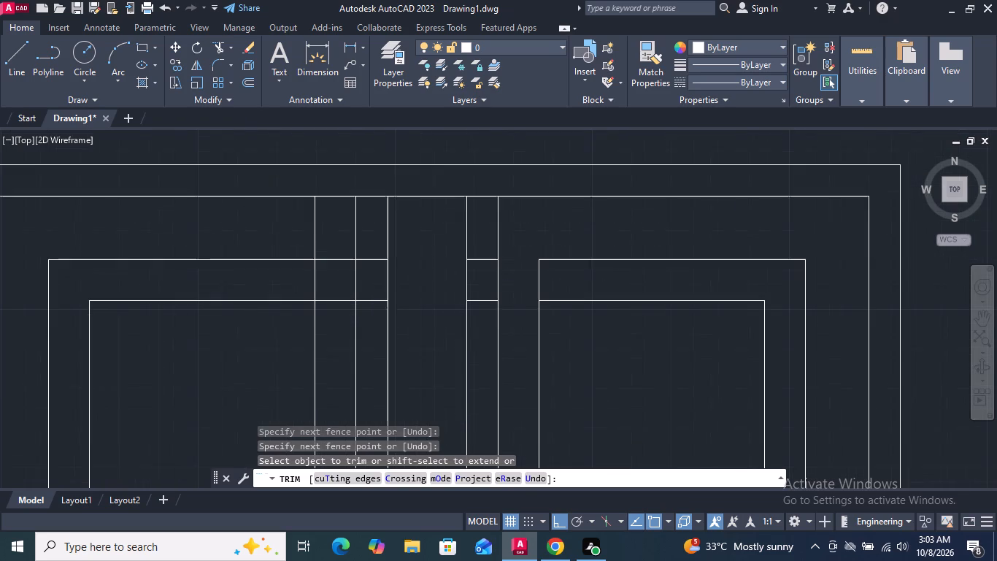
left_click_drag(293, 235, 341, 316)
At the bottom, trim both offset vertical lines below the nested frames and the lower frame line between each and its central pair.
scroll(341, 316, "down", 4)
scroll(372, 245, "down", 2)
scroll(360, 340, "up", 3)
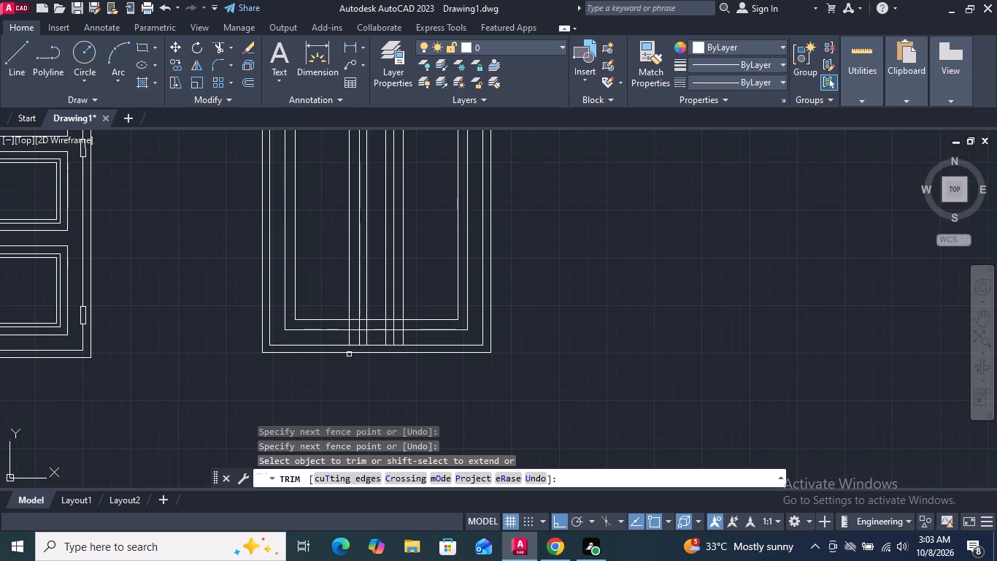
scroll(337, 333, "up", 3)
left_click_drag(365, 373, 402, 323)
left_click_drag(612, 360, 582, 313)
scroll(582, 314, "down", 5)
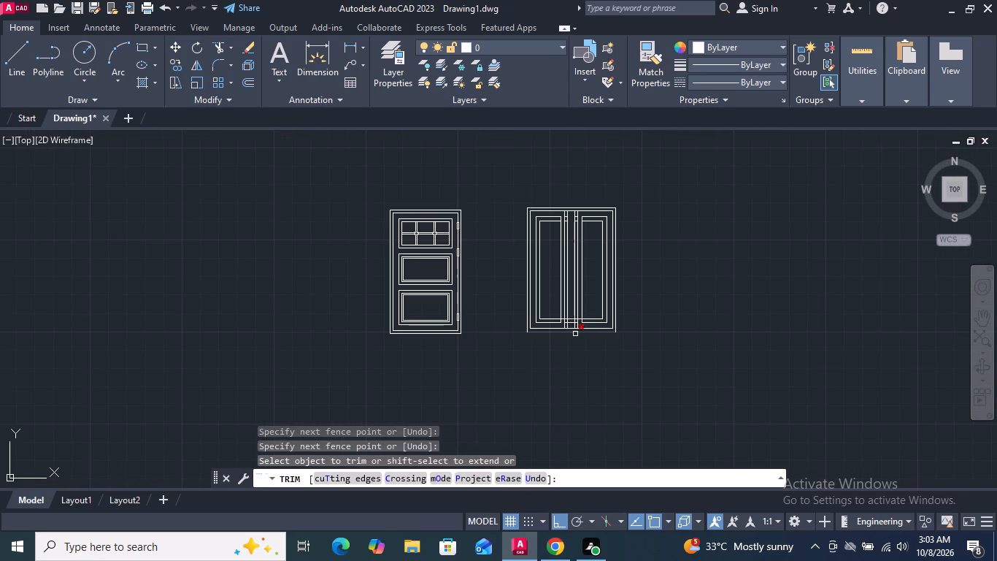
Trim the lower nested-frame line between the central pairs, and the upper one there and out to each offset line.
scroll(575, 334, "up", 5)
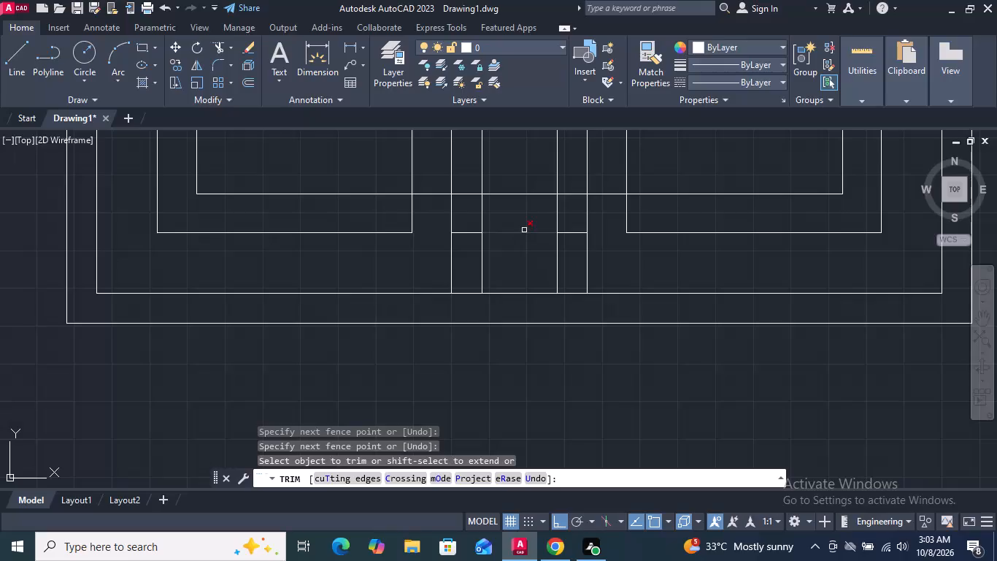
left_click_drag(524, 233, 524, 252)
scroll(523, 259, "down", 3)
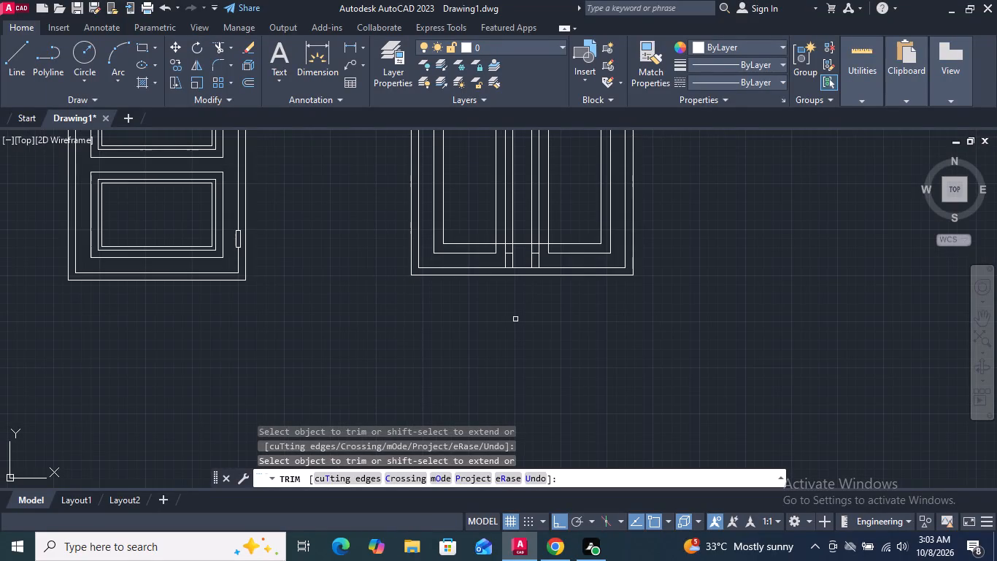
scroll(515, 320, "down", 2)
middle_click_drag(515, 320, 498, 334)
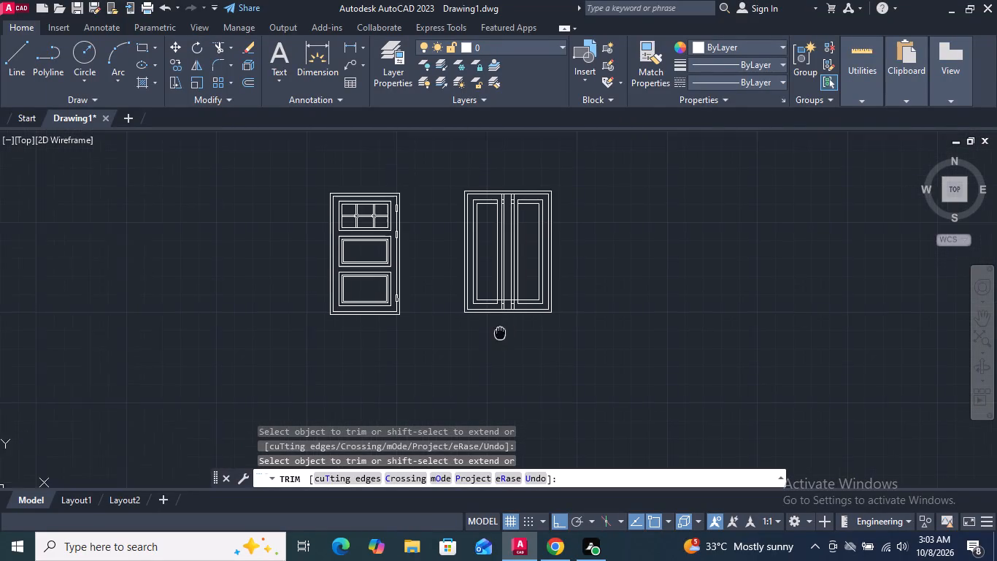
middle_click_drag(498, 334, 463, 353)
scroll(462, 329, "up", 5)
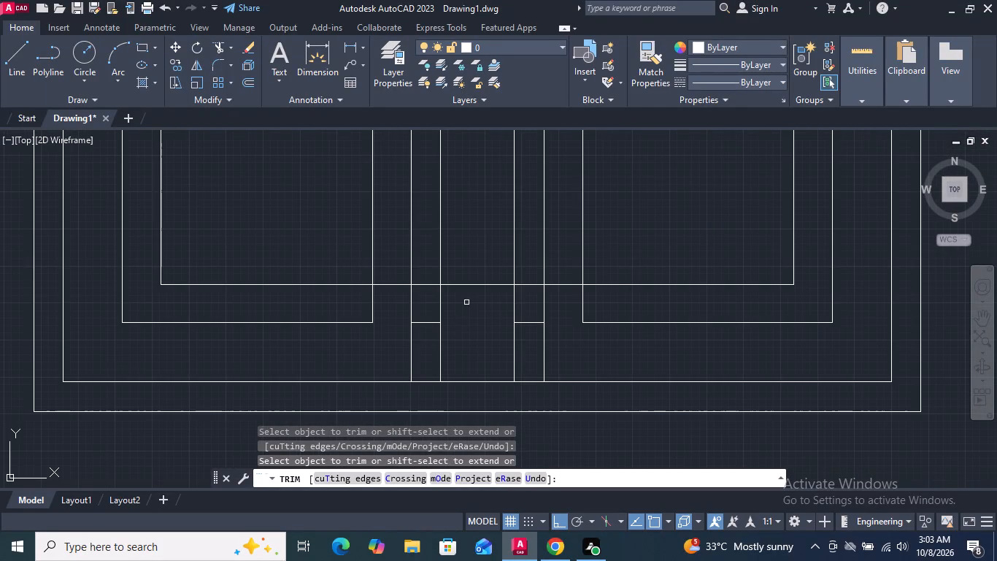
left_click_drag(469, 276, 463, 313)
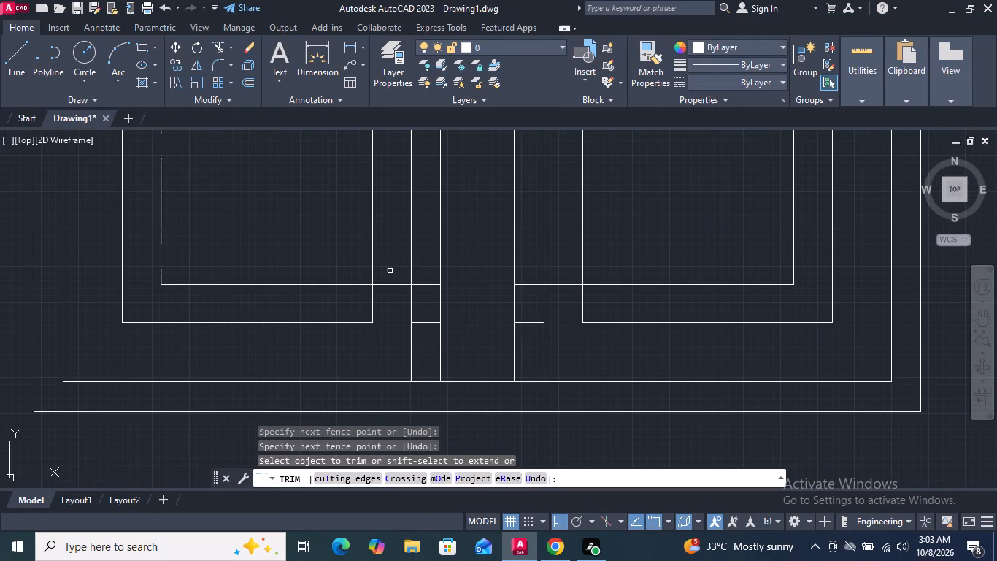
left_click_drag(390, 270, 390, 310)
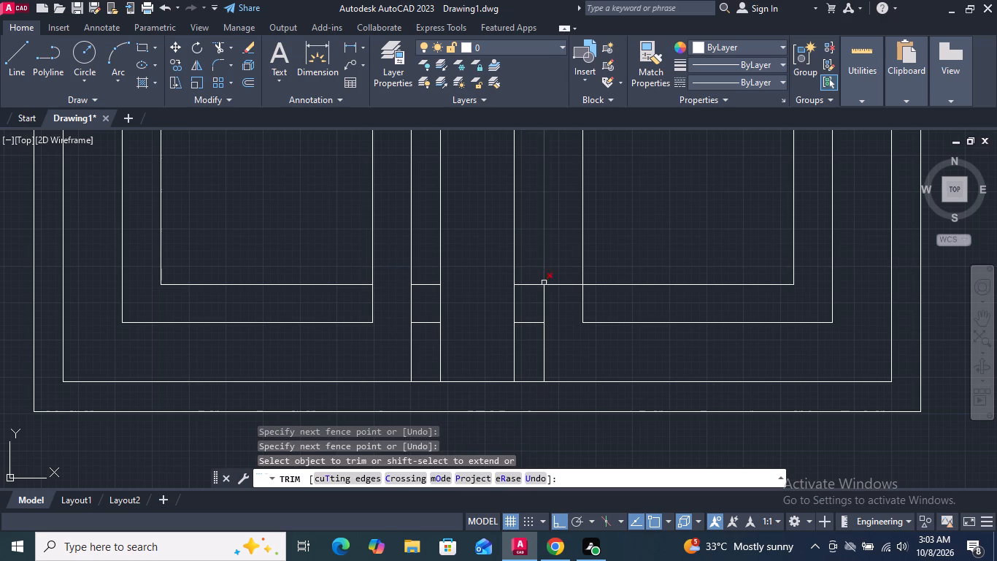
left_click_drag(552, 276, 561, 305)
scroll(561, 310, "down", 5)
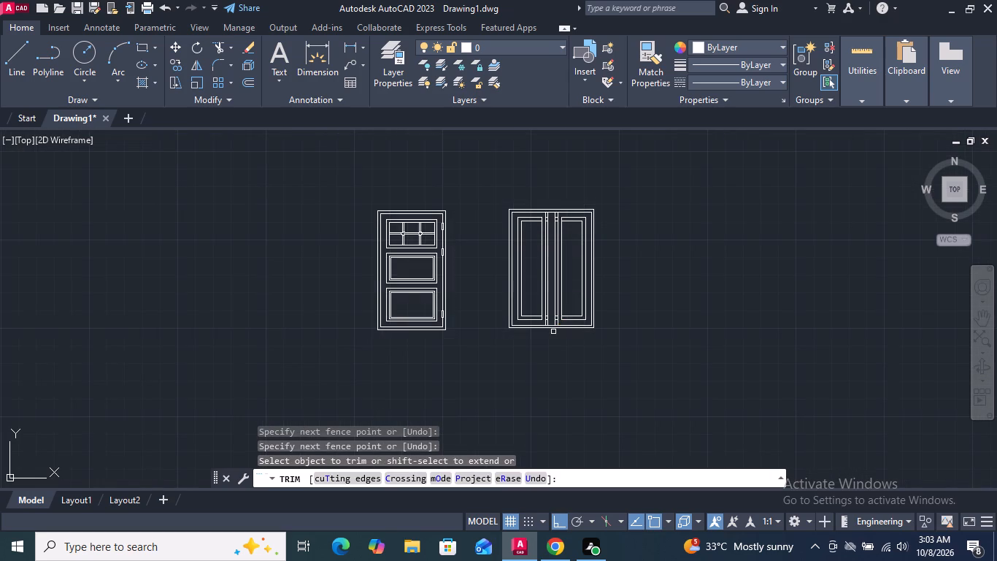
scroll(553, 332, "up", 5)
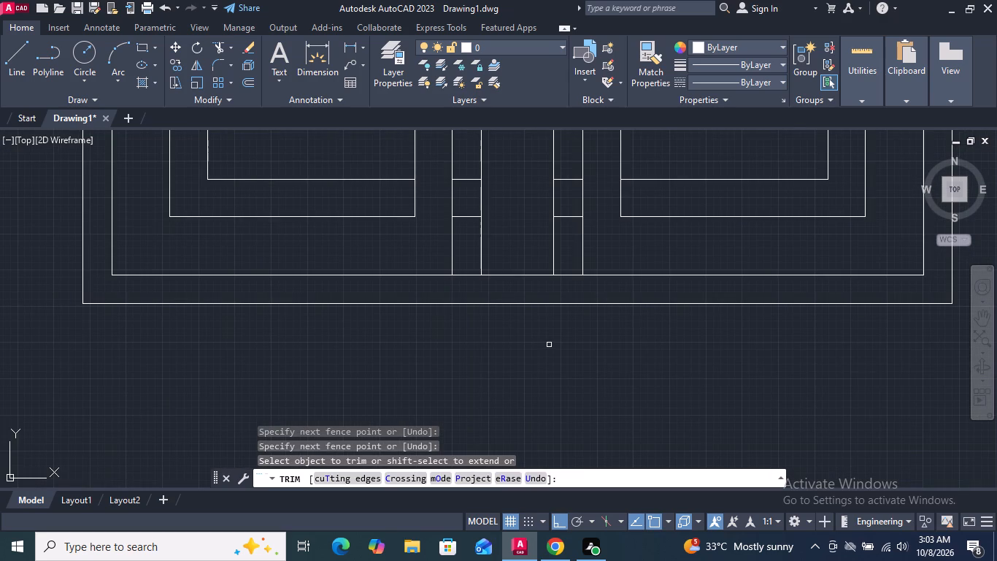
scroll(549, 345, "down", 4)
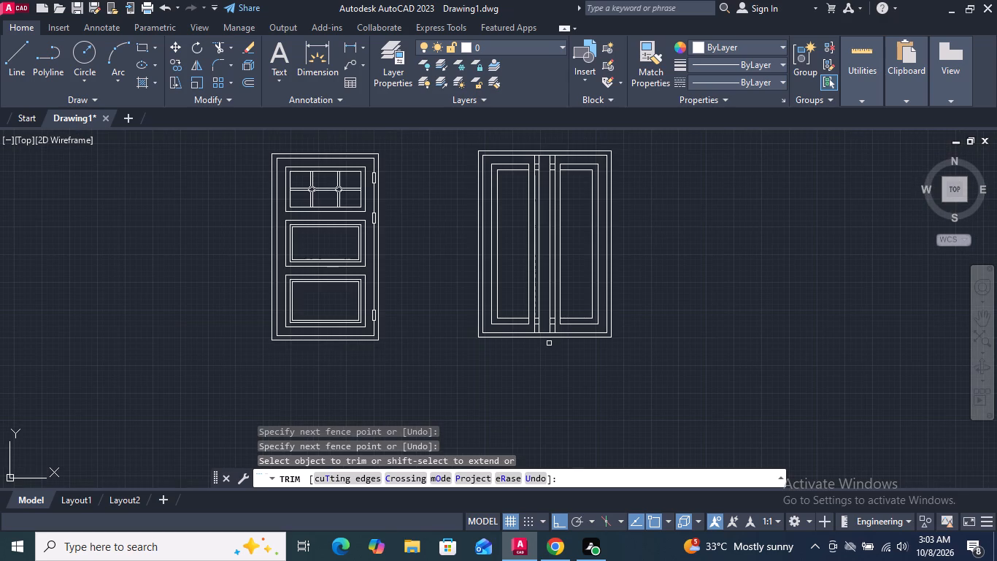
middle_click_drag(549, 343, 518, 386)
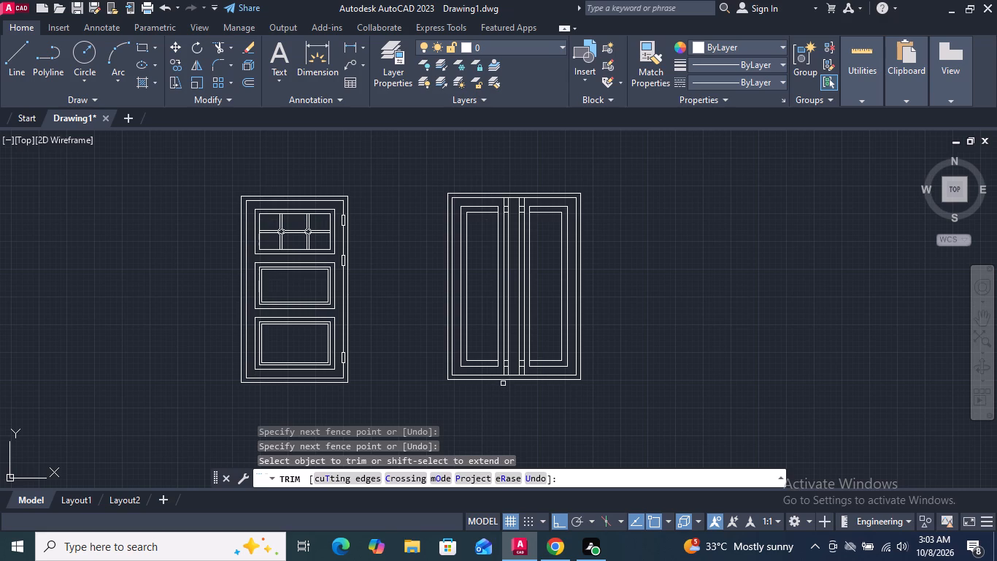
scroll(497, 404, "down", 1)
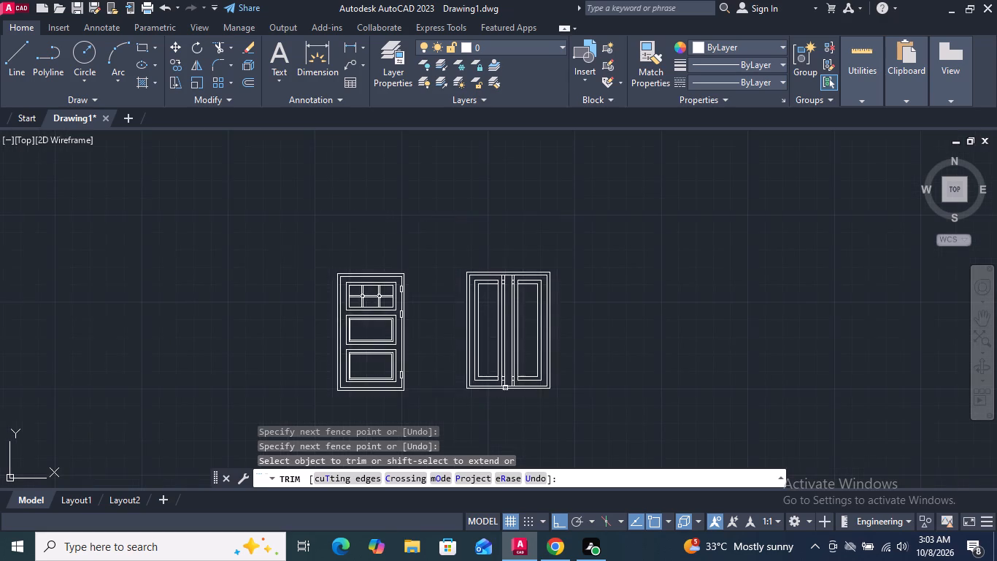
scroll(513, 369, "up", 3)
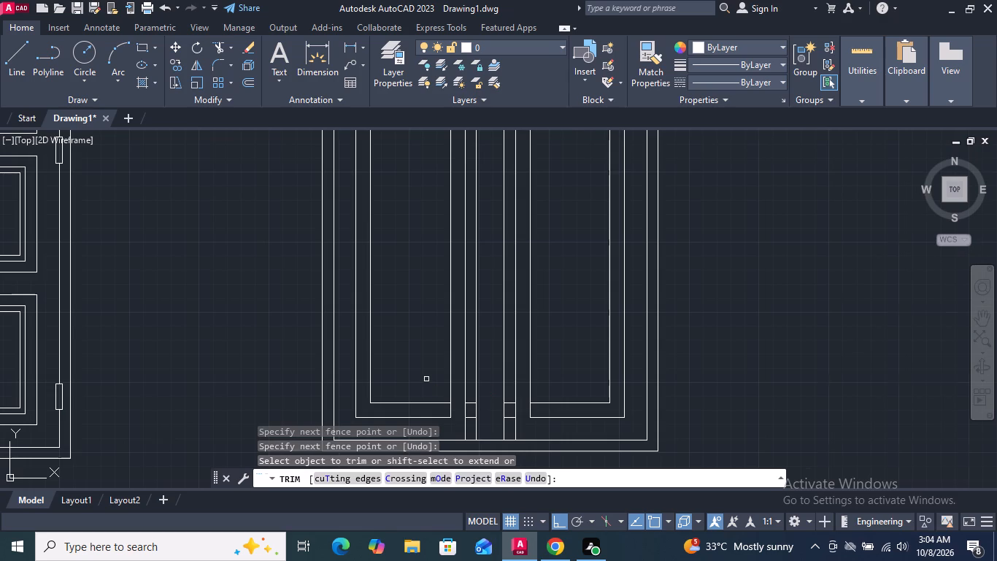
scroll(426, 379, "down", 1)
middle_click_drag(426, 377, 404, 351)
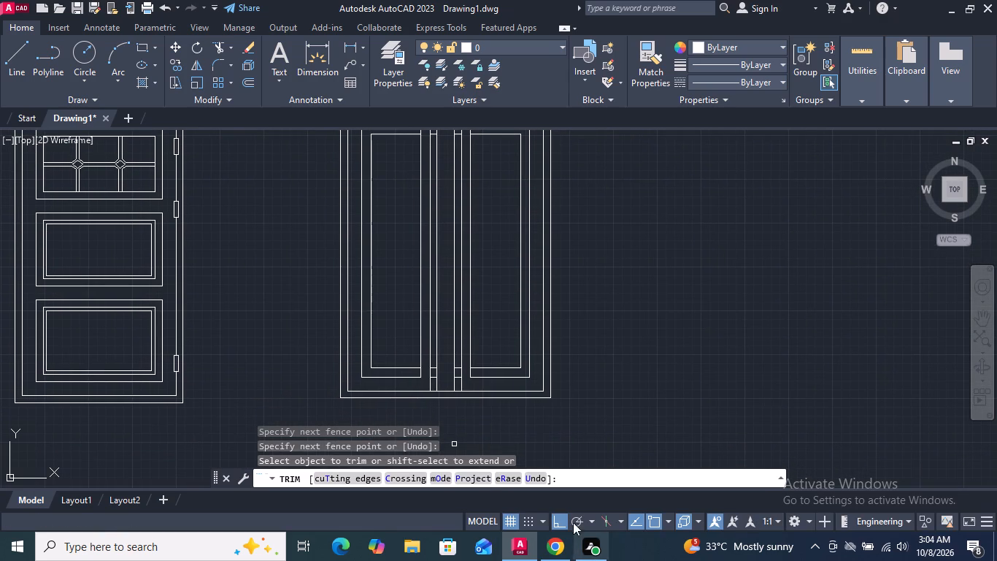
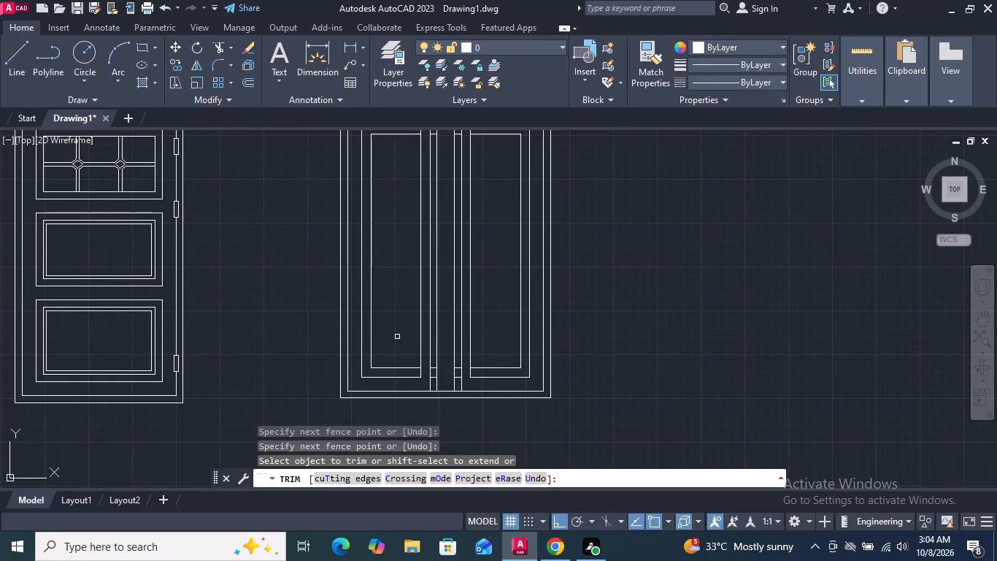
Offset the inner vertical frame line of each panel on the second door 2.6" toward that panel's interior.
key("Escape")
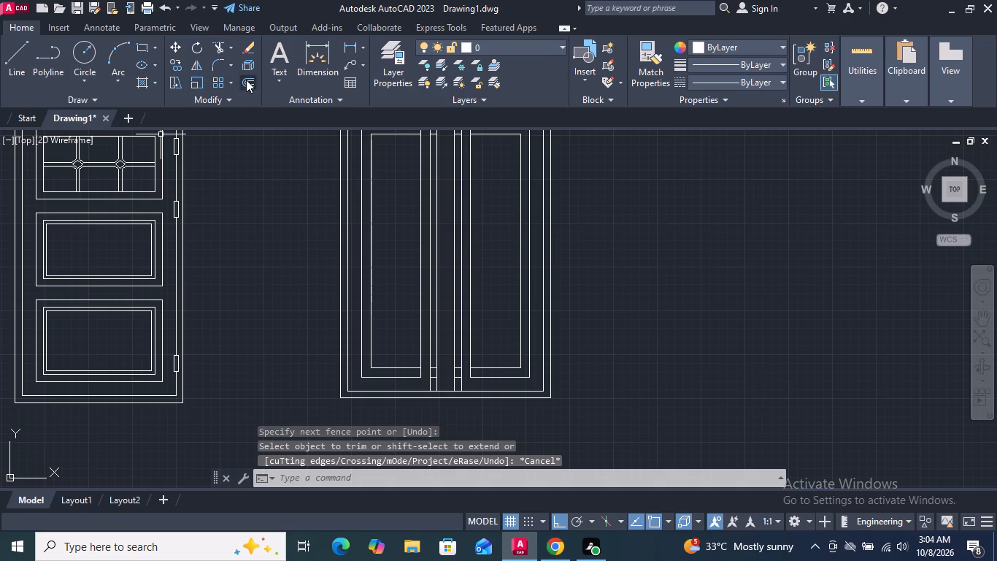
left_click(246, 80)
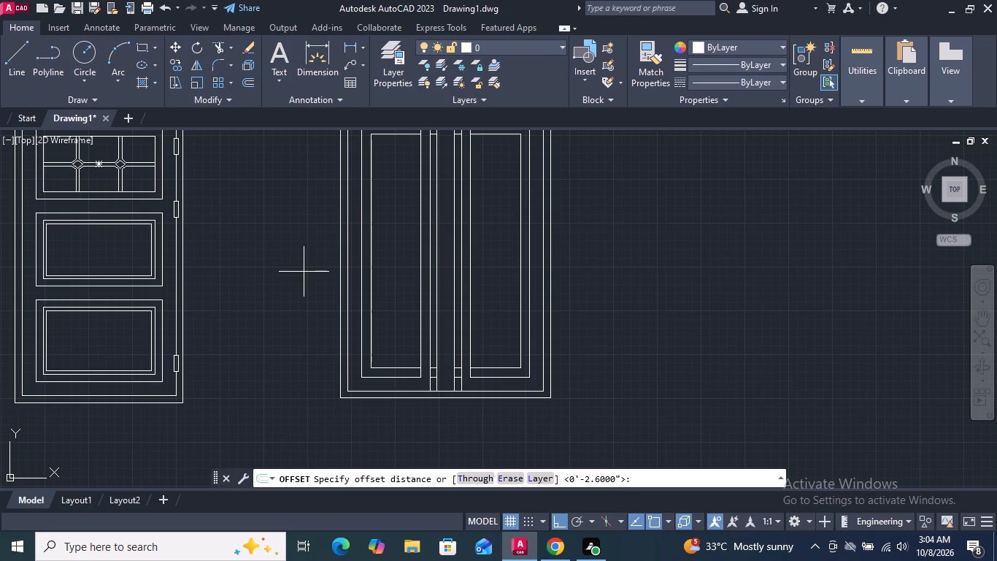
key("Return")
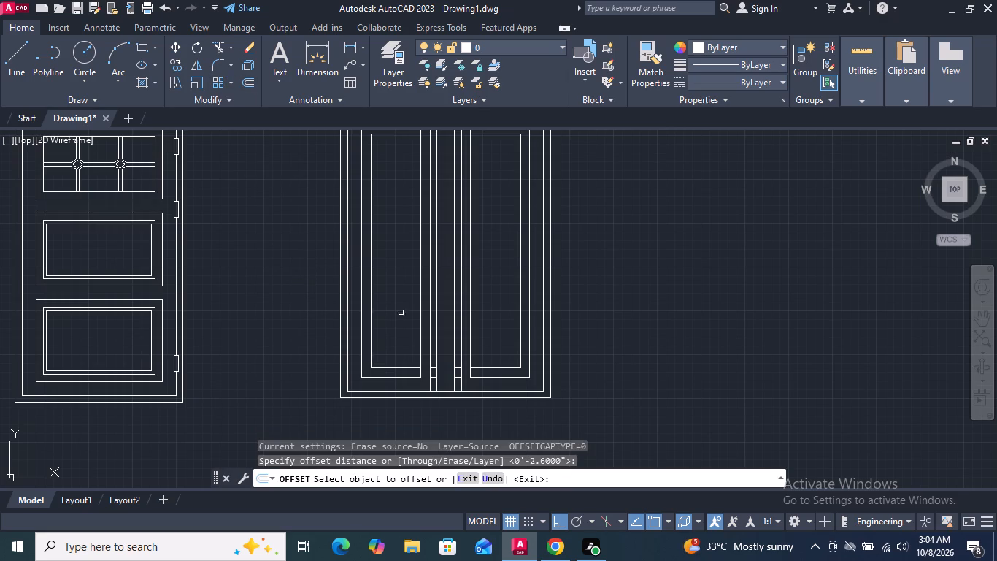
left_click(420, 284)
left_click(405, 297)
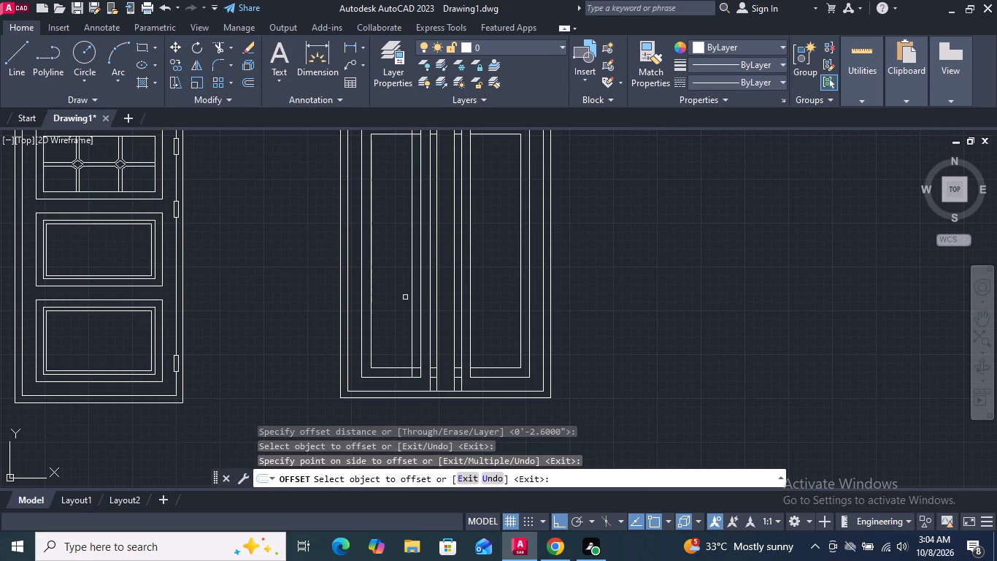
left_click(469, 297)
left_click(482, 289)
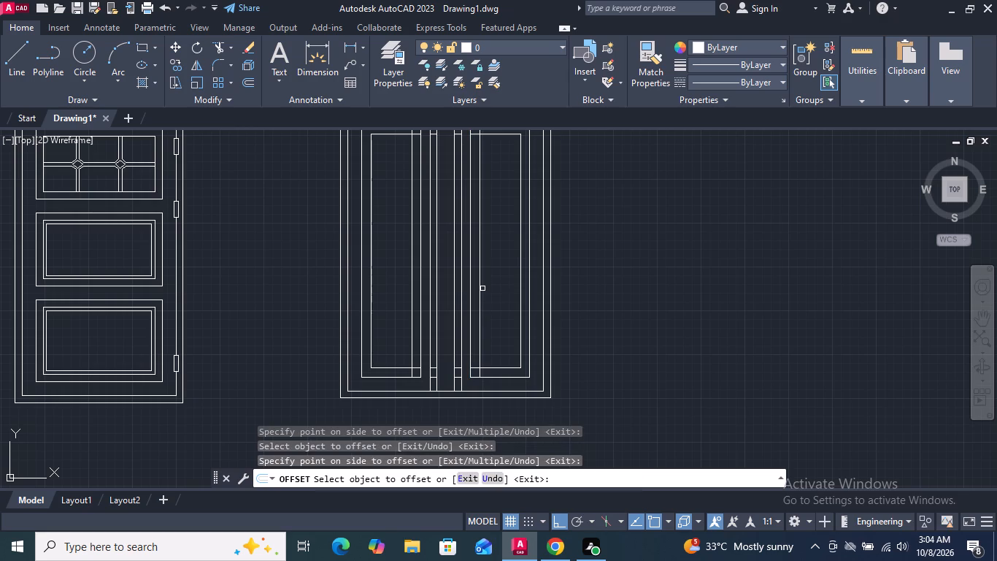
key("Return")
At the bottom of the second door, trim the short frame-line remnants inside both central vertical pairs.
left_click(215, 39)
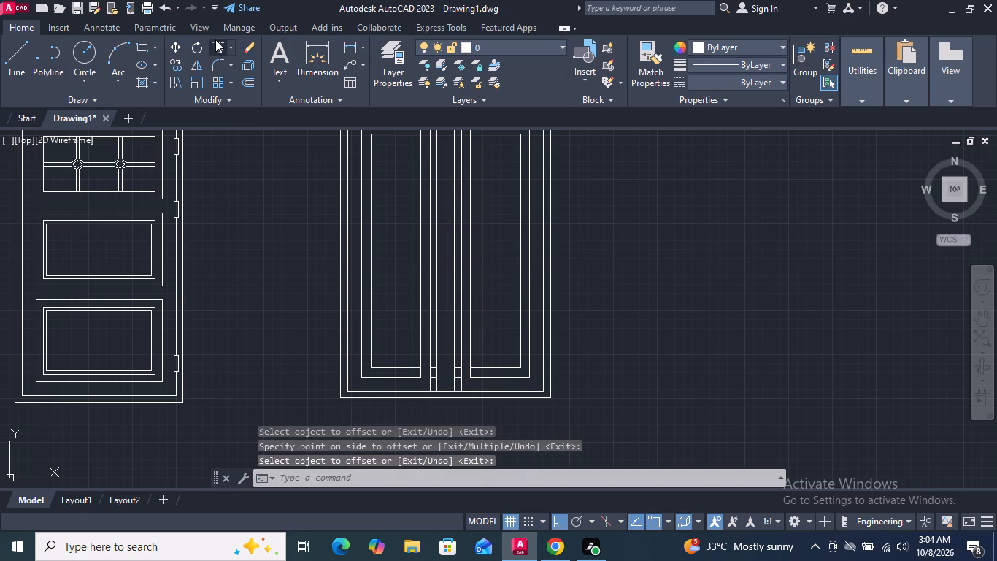
scroll(457, 403, "up", 2)
scroll(399, 335, "up", 2)
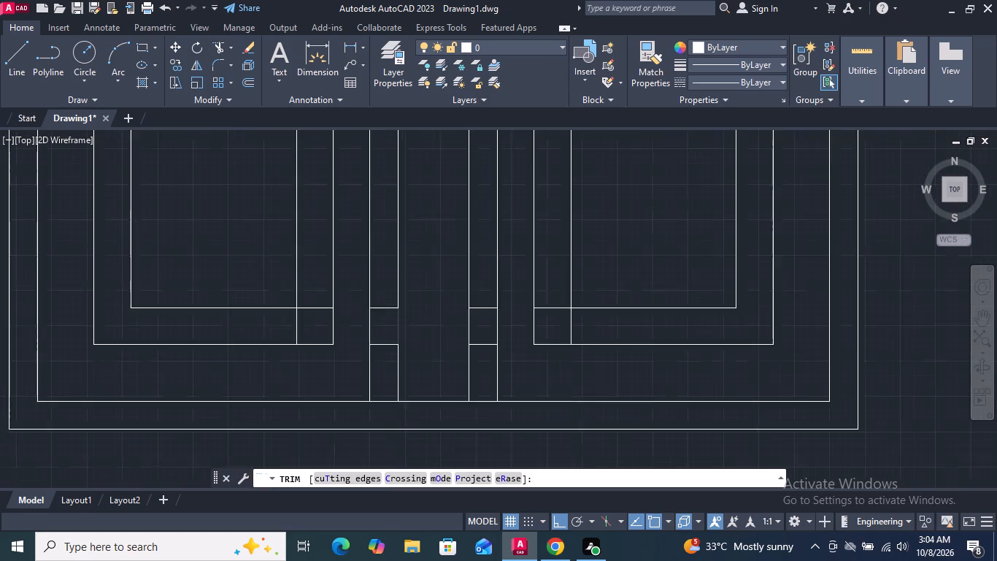
scroll(399, 335, "up", 1)
left_click_drag(377, 228, 376, 395)
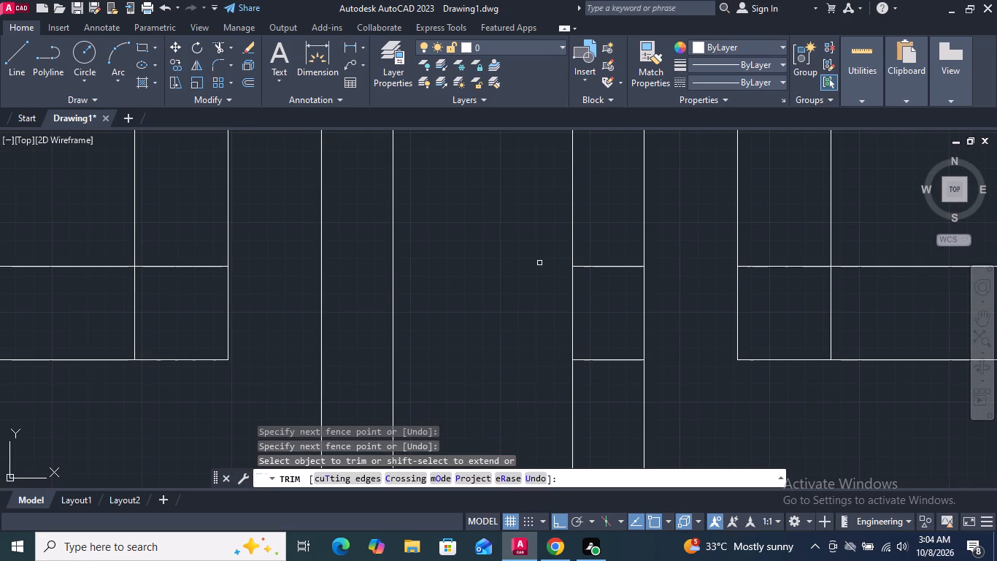
left_click_drag(602, 241, 607, 440)
Trim the overlapping inner-frame lines at the bottom corner nearest the centre in both panels.
scroll(607, 433, "down", 3)
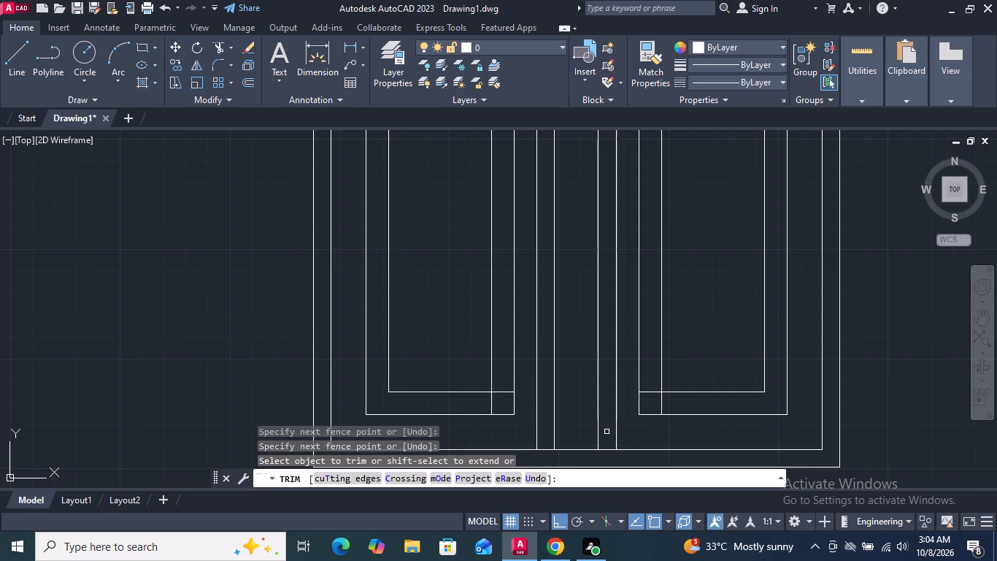
scroll(680, 417, "up", 3)
left_click_drag(557, 280, 601, 365)
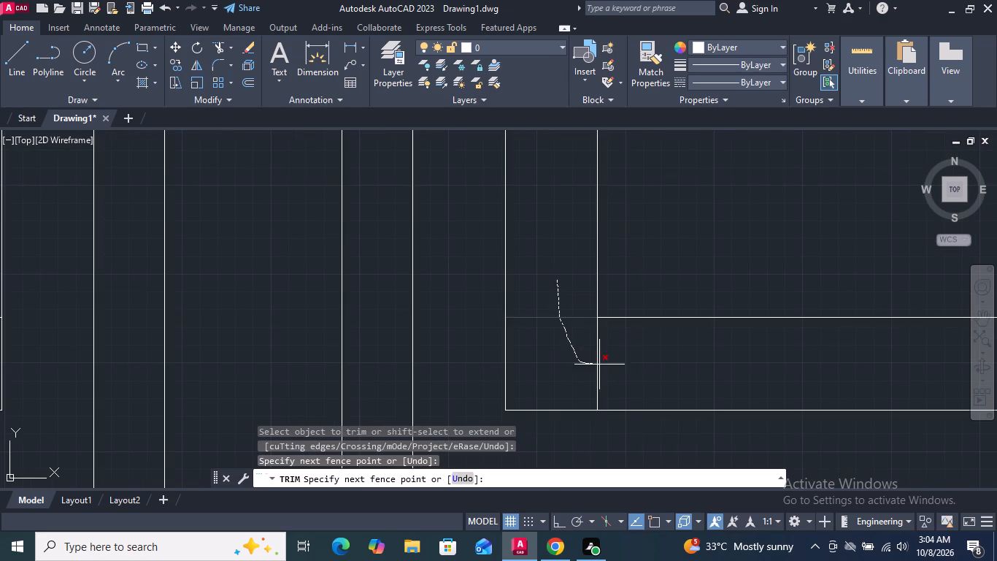
left_click_drag(601, 365, 627, 366)
scroll(627, 375, "down", 3)
scroll(442, 372, "up", 4)
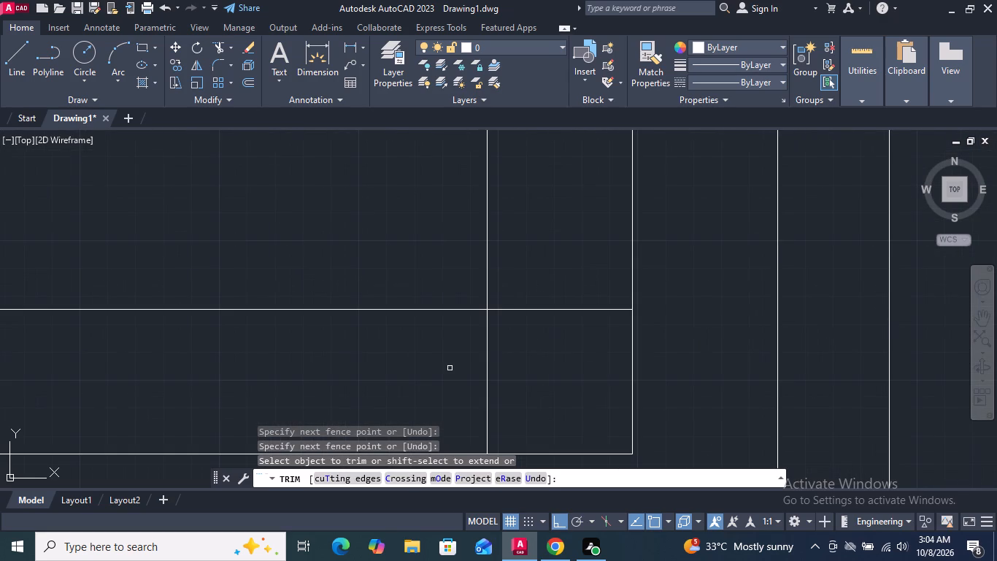
left_click_drag(569, 305, 454, 371)
Trim the overlapping inner-frame lines at the left panel's top corner nearest the centre.
scroll(454, 397, "down", 6)
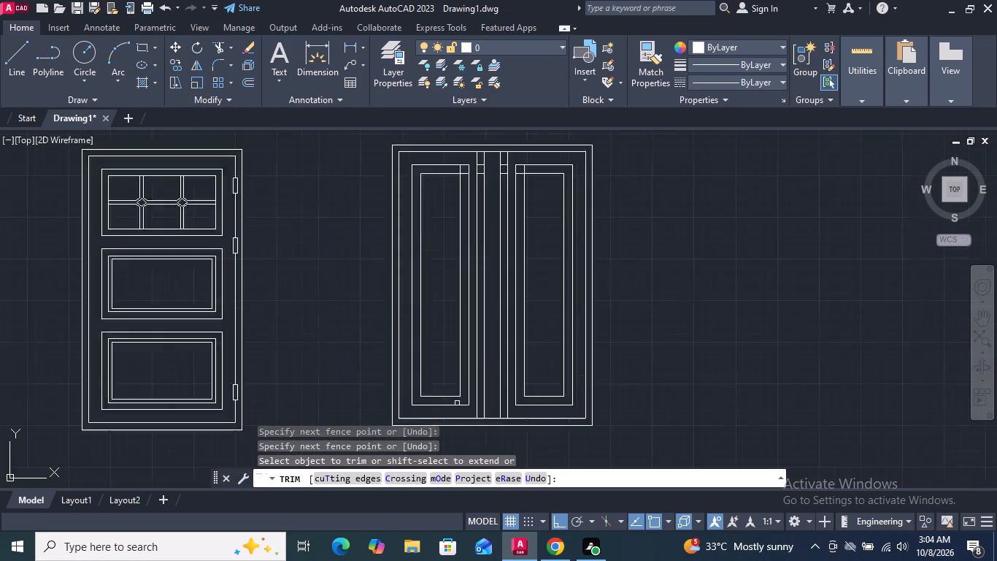
scroll(457, 403, "down", 1)
scroll(475, 229, "up", 1)
scroll(443, 285, "up", 4)
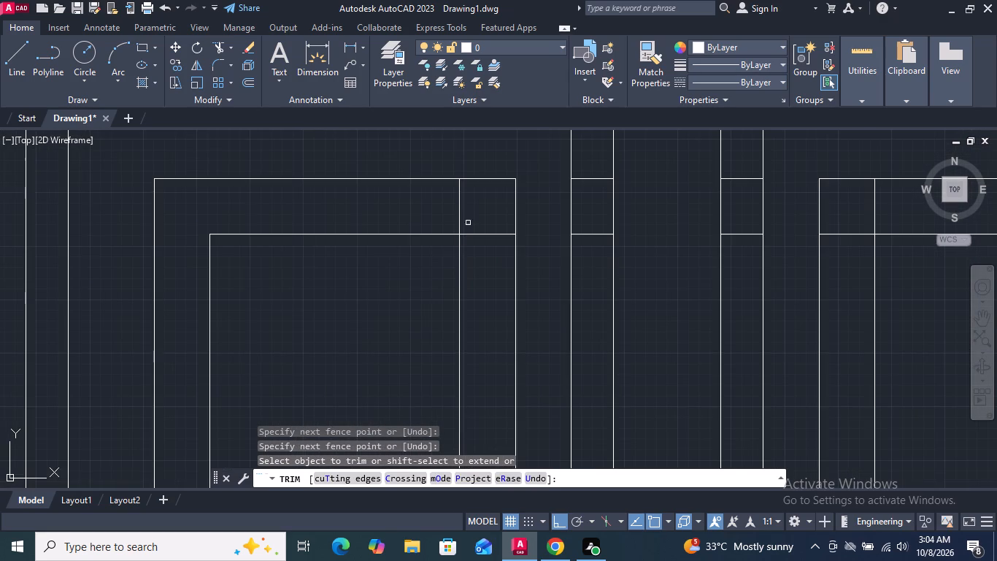
left_click_drag(462, 215, 507, 247)
left_click_drag(496, 224, 405, 206)
At the top of the second door, trim the short frame-line remnants inside both central vertical pairs.
scroll(404, 215, "down", 2)
scroll(460, 202, "up", 3)
left_click_drag(507, 184, 509, 187)
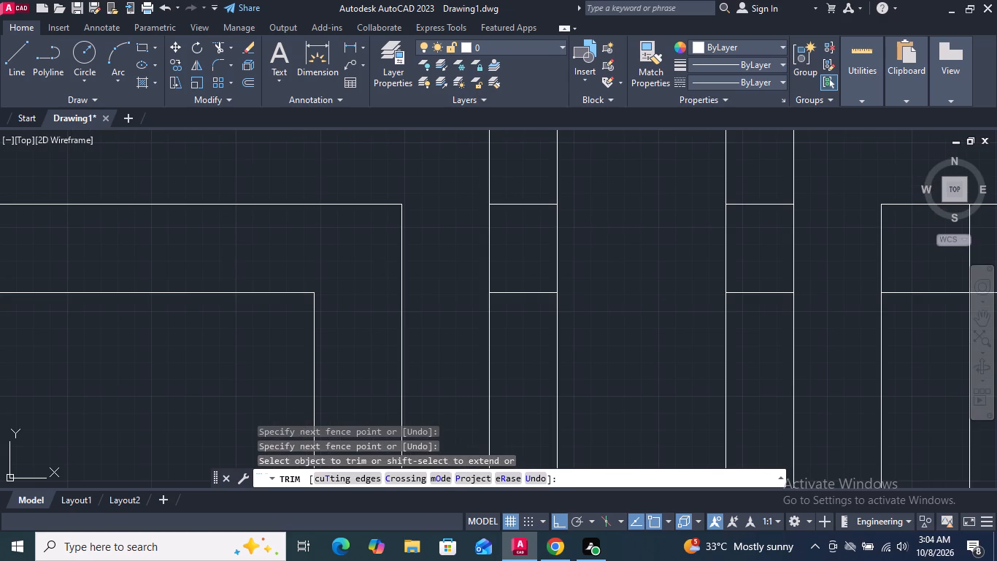
left_click_drag(509, 187, 512, 328)
left_click_drag(771, 250, 769, 279)
key("Escape")
key("space")
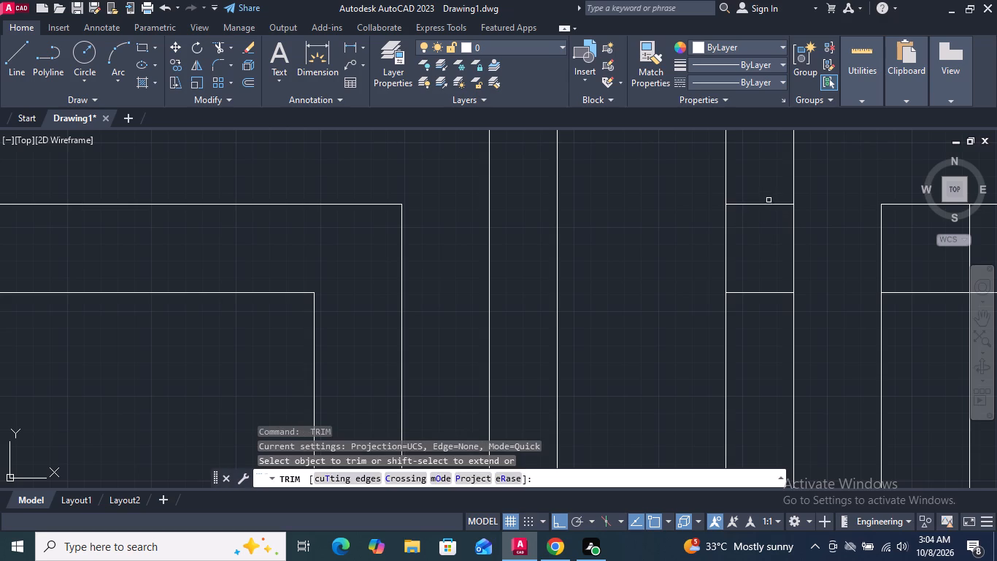
left_click_drag(767, 197, 766, 324)
Trim the overlapping inner-frame lines at the right panel's top corner nearest the centre.
scroll(766, 324, "down", 3)
scroll(793, 303, "up", 2)
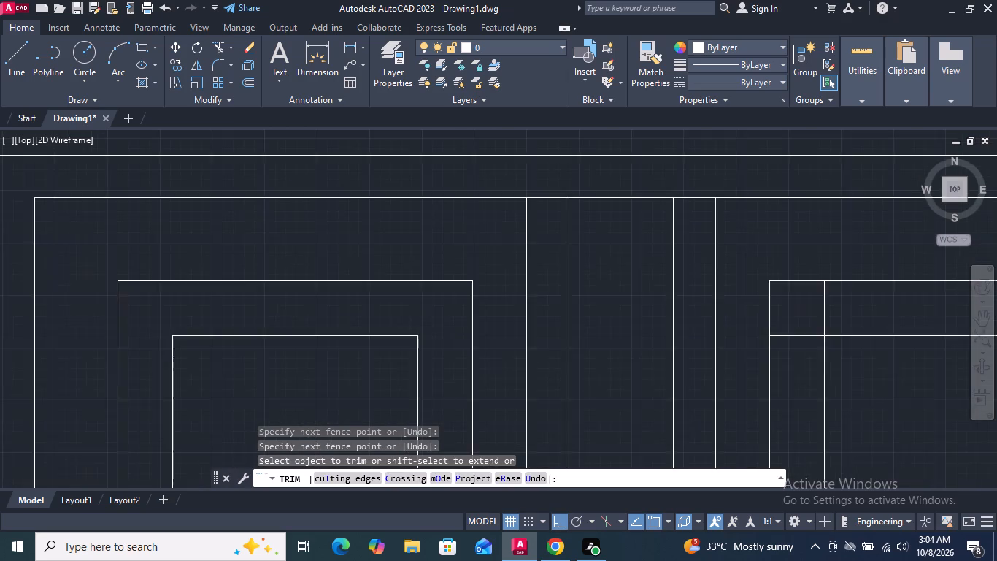
scroll(794, 302, "up", 1)
left_click_drag(874, 317, 786, 394)
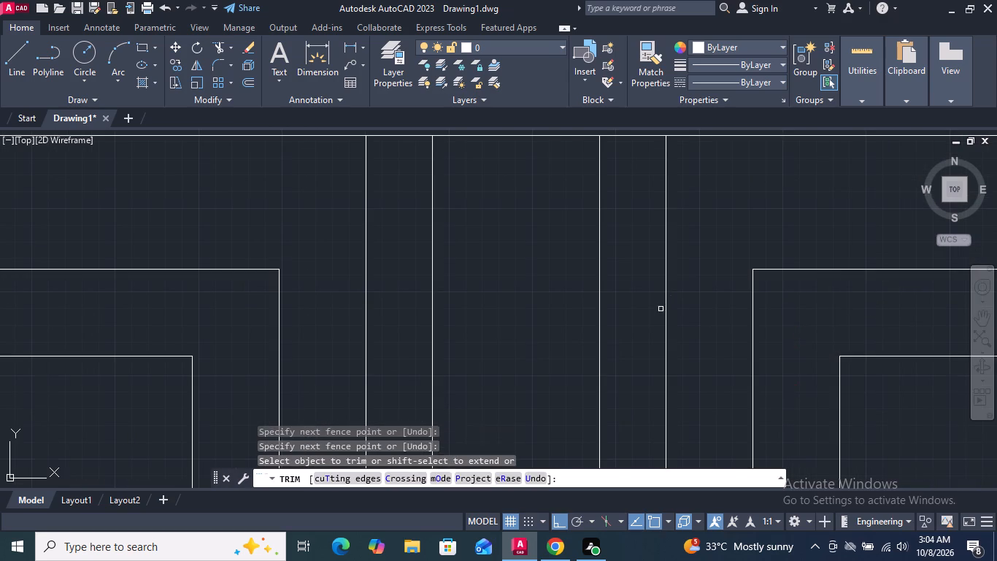
scroll(649, 305, "down", 8)
key("space")
Draw a horizontal line across the upper part of both panels, from the left panel's outer frame edge to the right panel's.
scroll(658, 349, "up", 2)
middle_click_drag(658, 348, 658, 359)
scroll(658, 359, "up", 1)
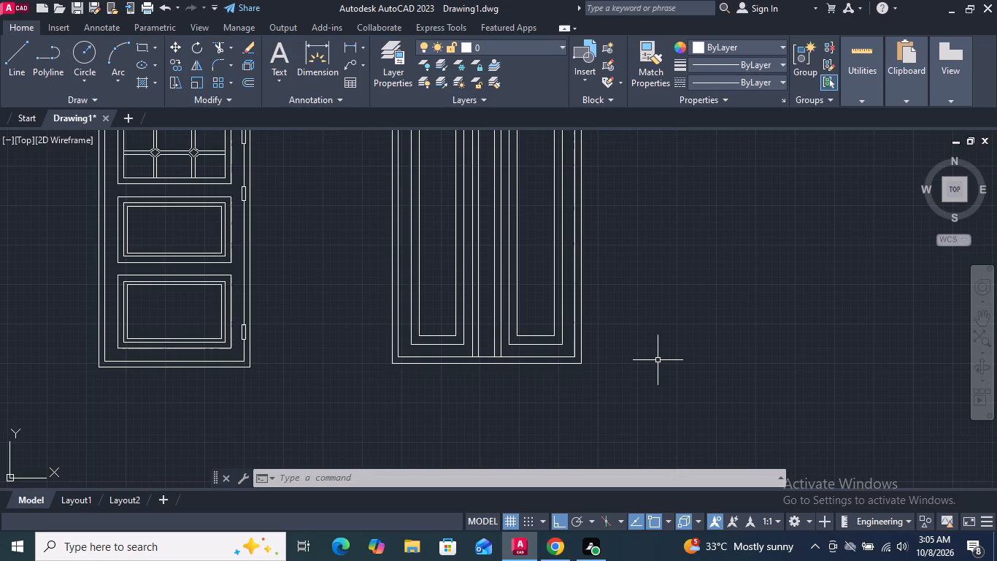
scroll(604, 384, "down", 1)
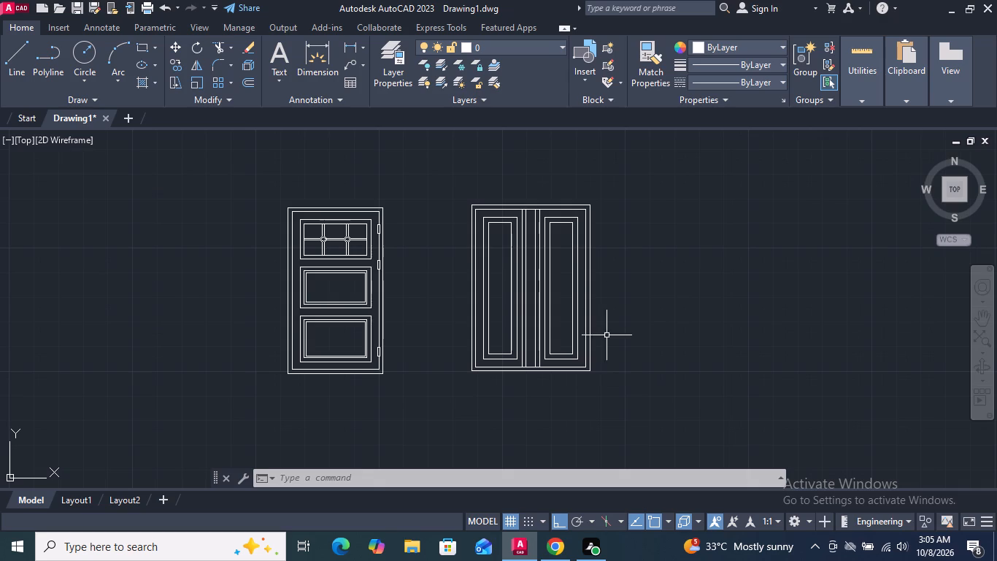
middle_click_drag(585, 284, 508, 333)
scroll(491, 313, "up", 1)
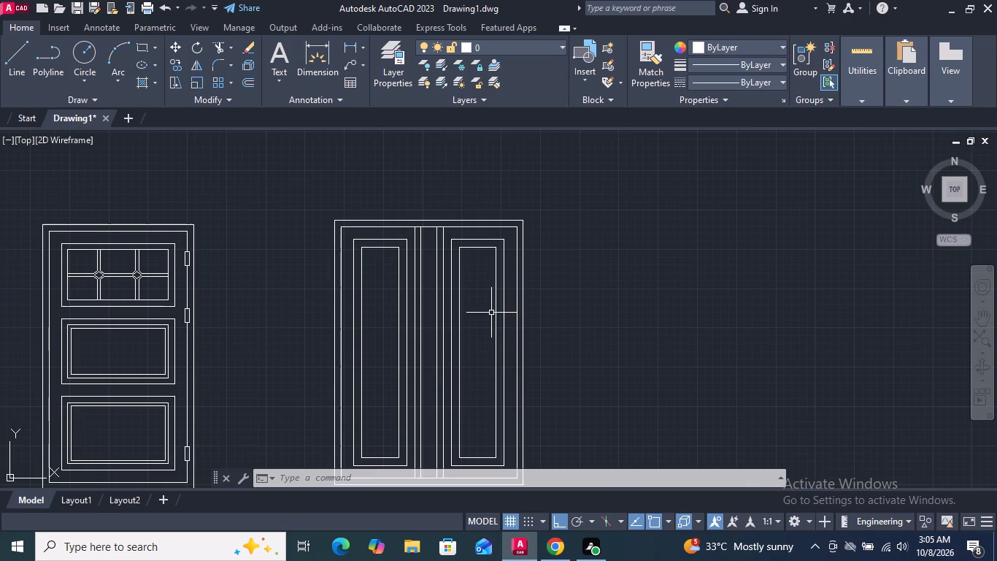
left_click(16, 50)
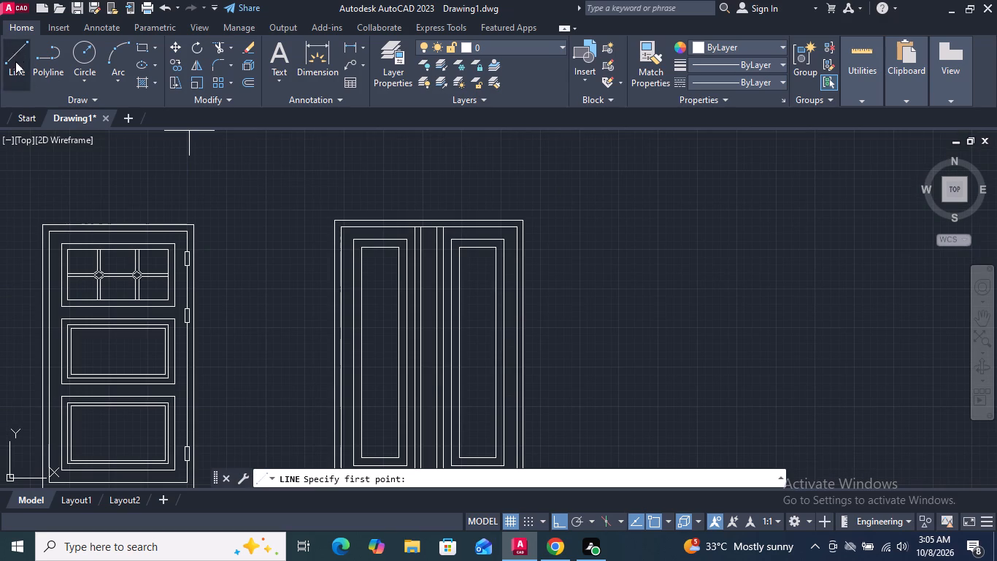
left_click(354, 294)
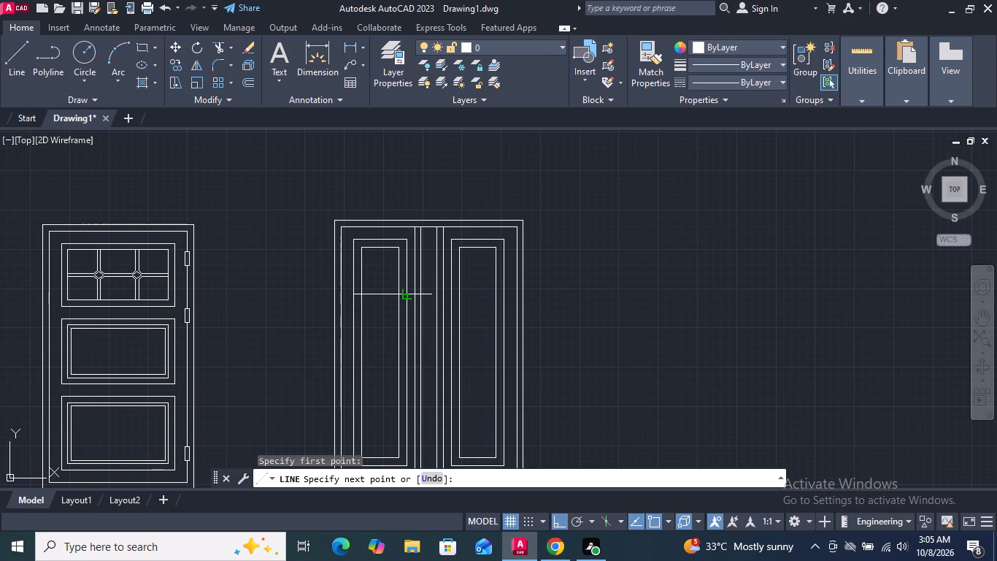
left_click(505, 290)
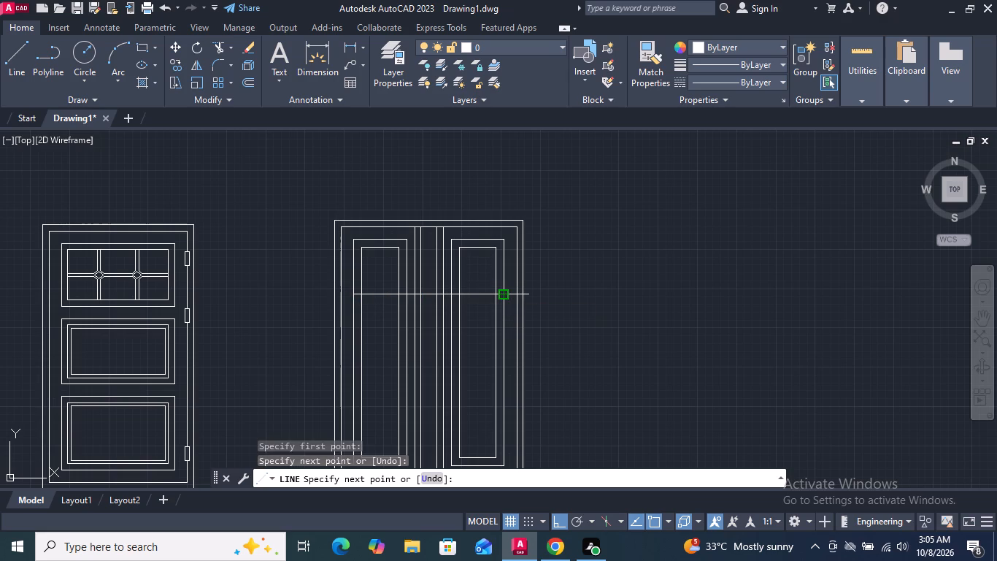
key("Return")
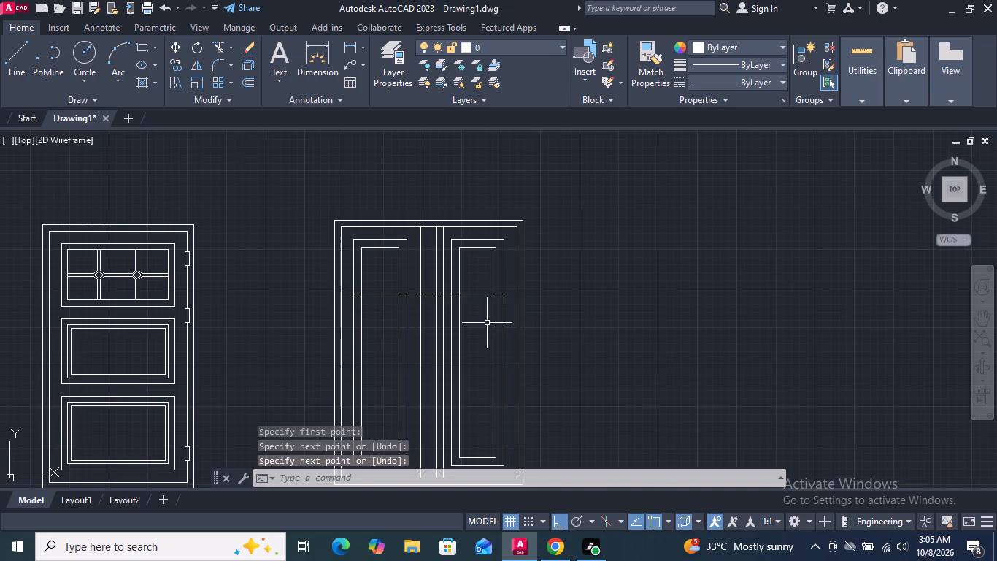
Offset the horizontal line across the panels 2.6" downward.
middle_click_drag(431, 329, 426, 262)
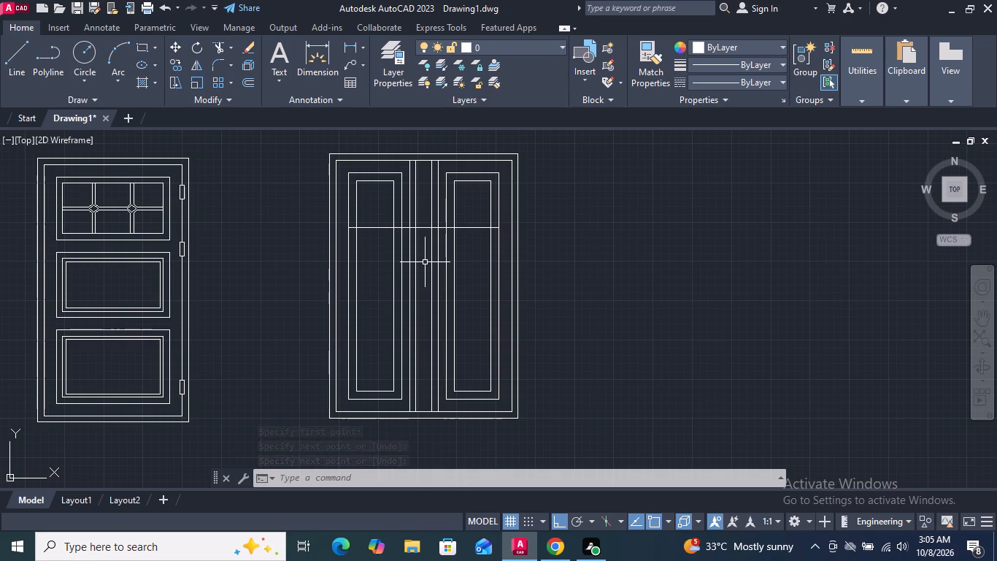
left_click(250, 87)
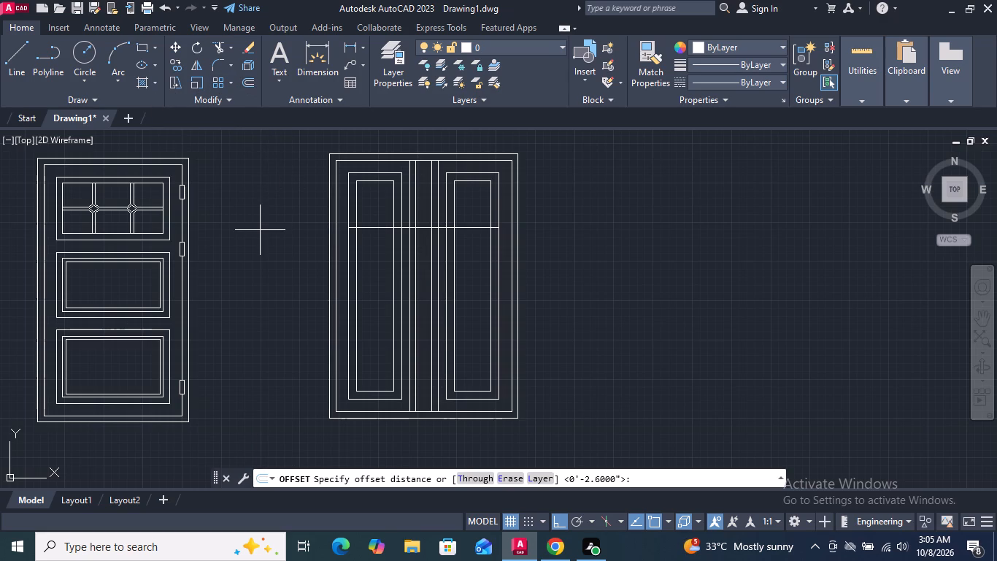
key("Return")
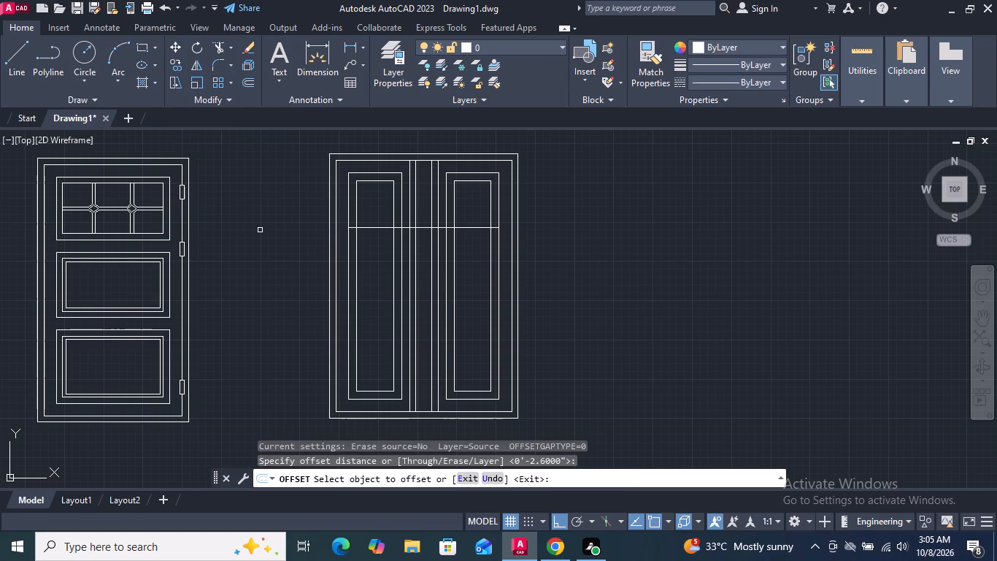
left_click(370, 226)
left_click(370, 238)
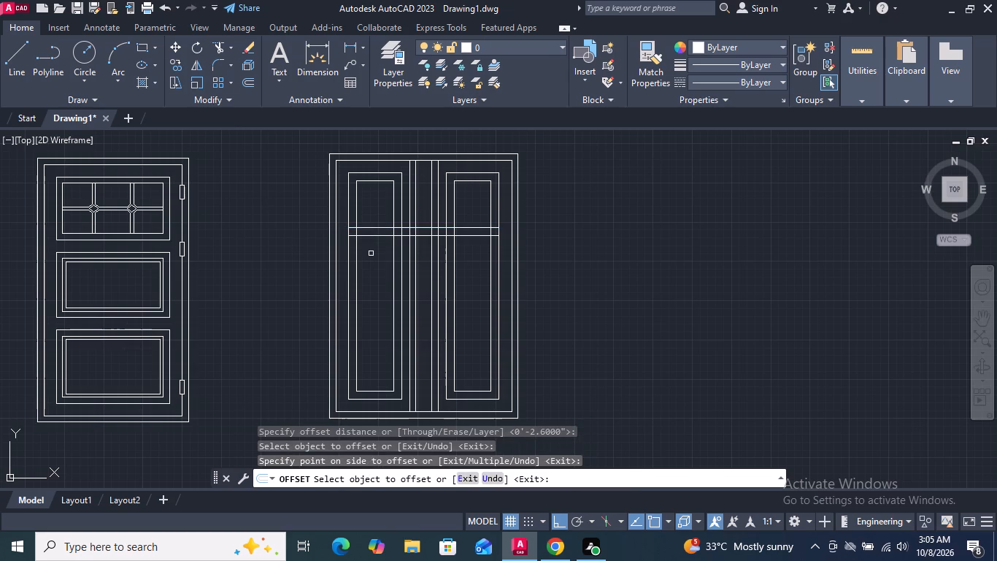
key("Return")
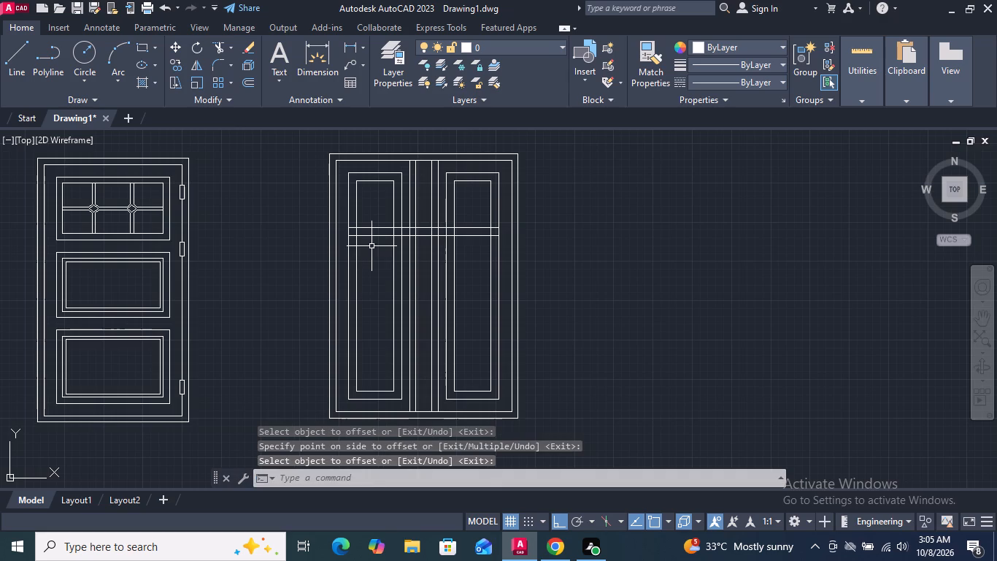
Copy the pair of horizontal rail lines to three lower positions across both panels of the second door.
left_click(372, 245)
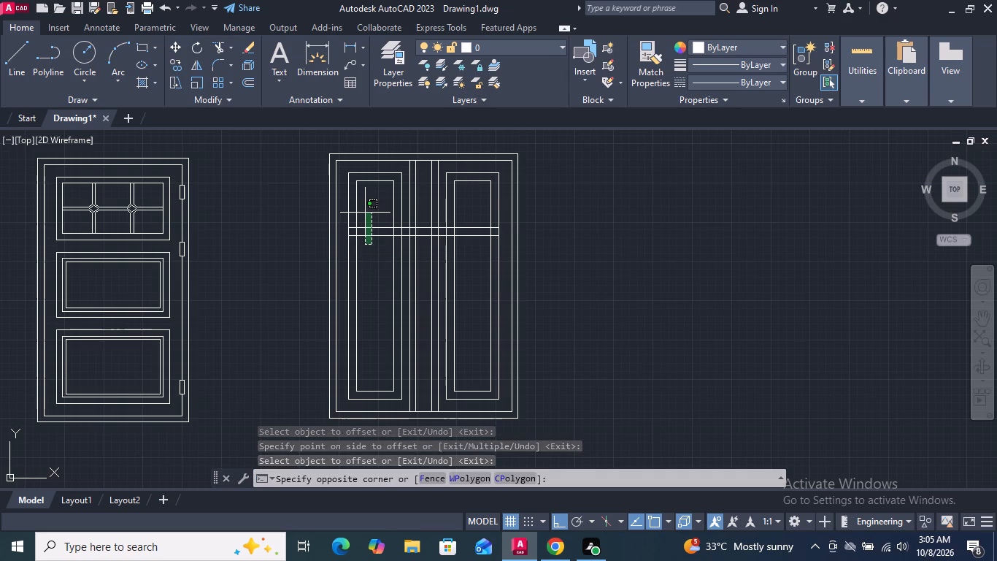
left_click(365, 213)
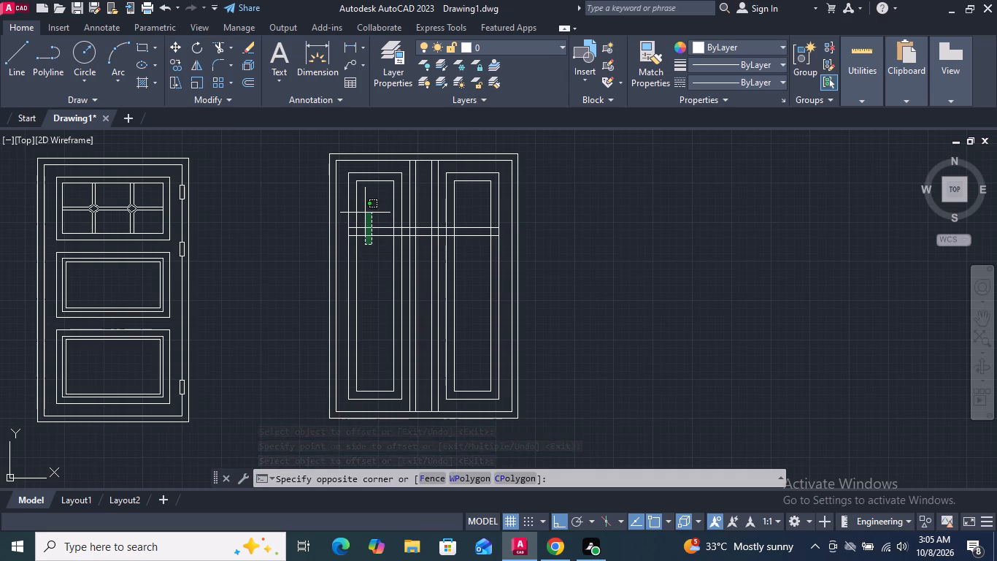
left_click(177, 63)
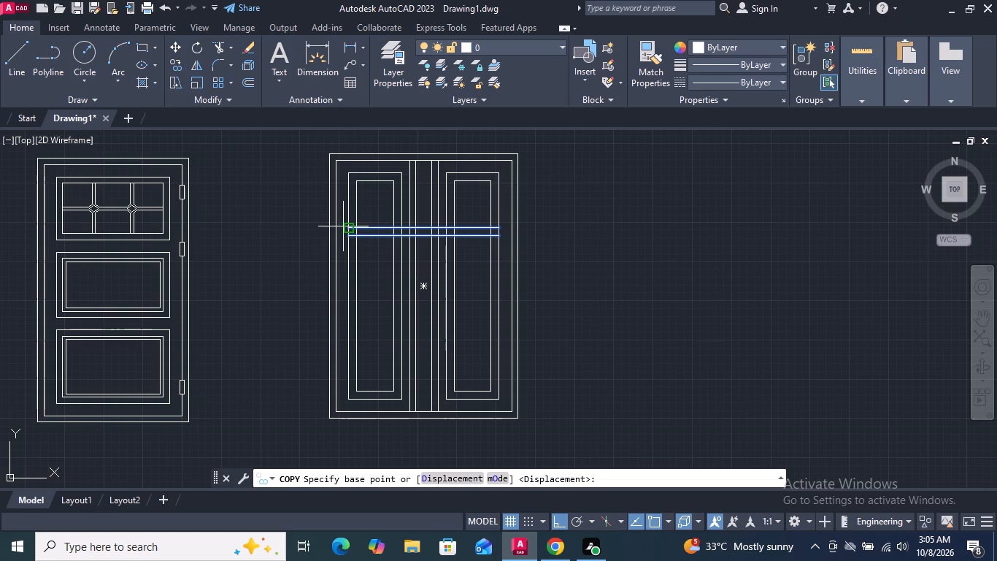
left_click(344, 228)
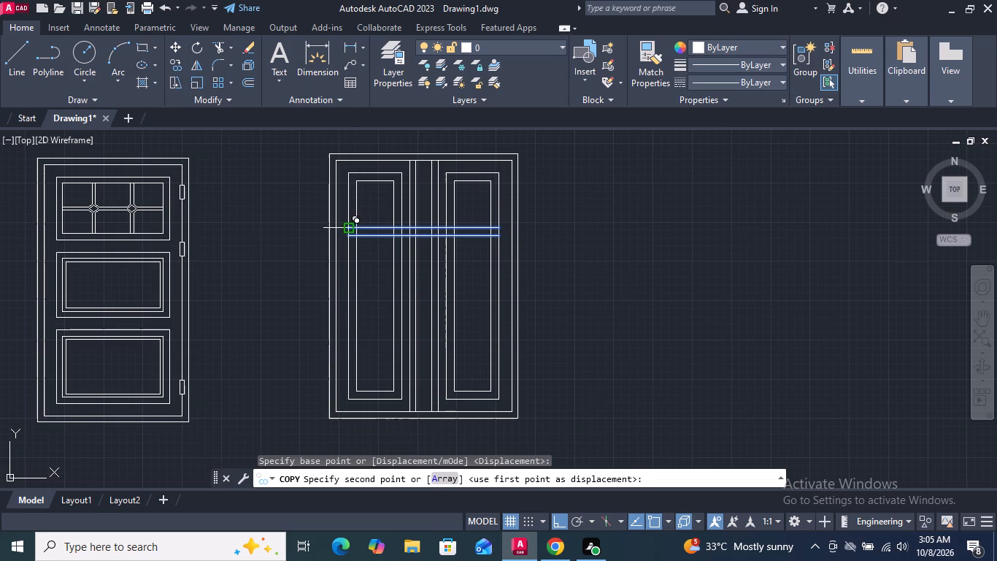
left_click(344, 256)
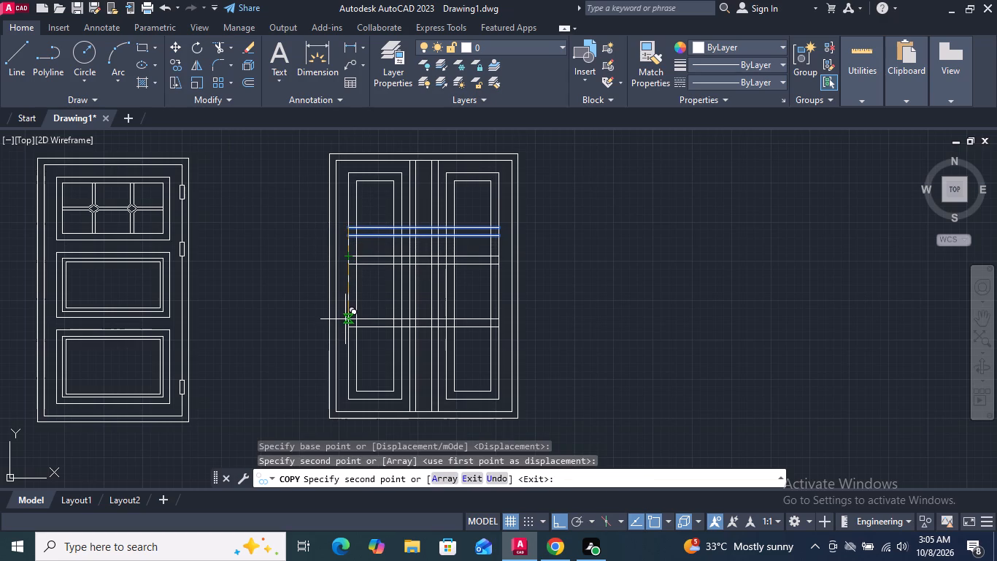
left_click(345, 321)
left_click(347, 344)
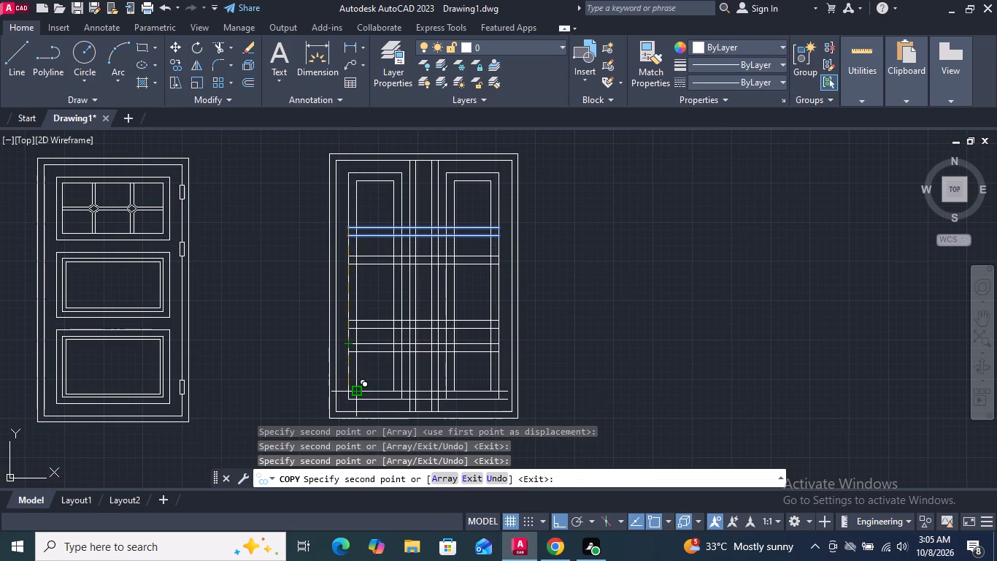
key("Return")
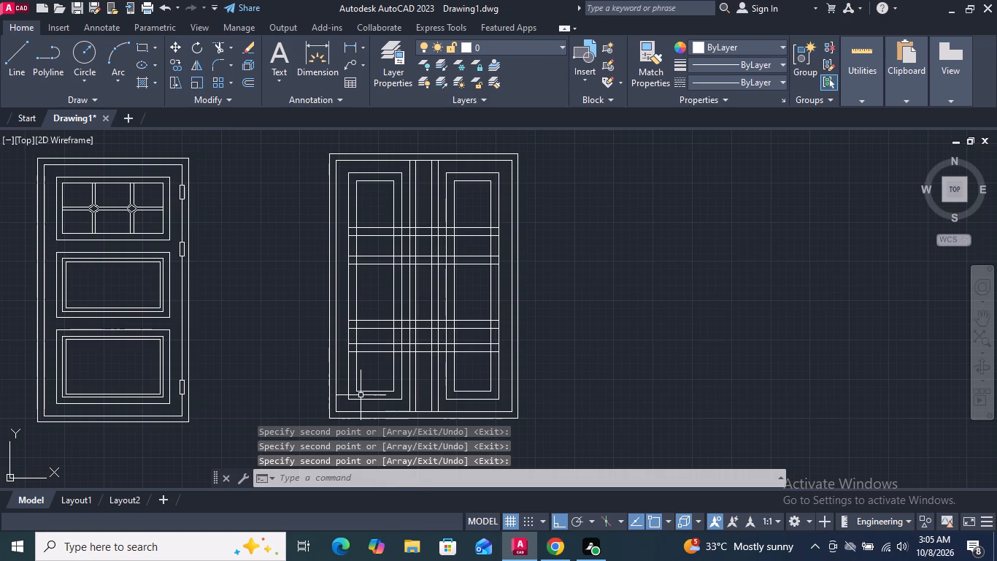
On the left panel's outer side, trim the overlapping rail and inner-frame lines at and between the two upper rail pairs.
scroll(430, 196, "up", 1)
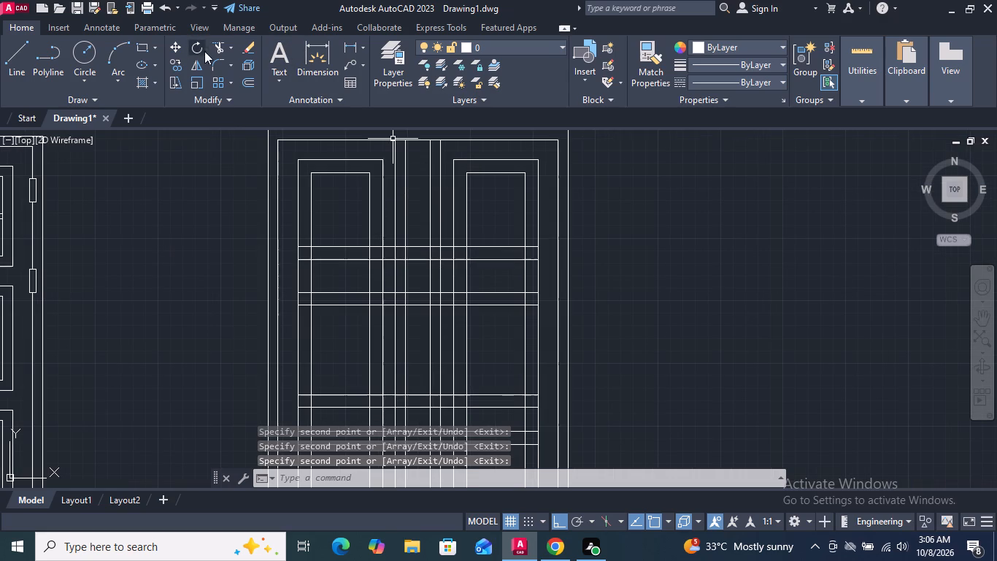
left_click(212, 47)
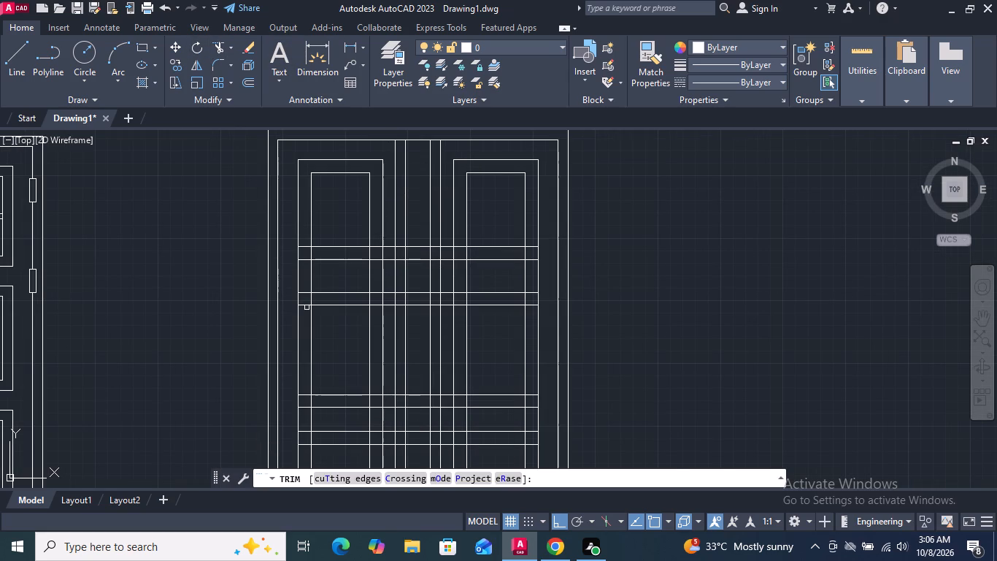
scroll(307, 305, "up", 2)
left_click_drag(301, 150, 302, 153)
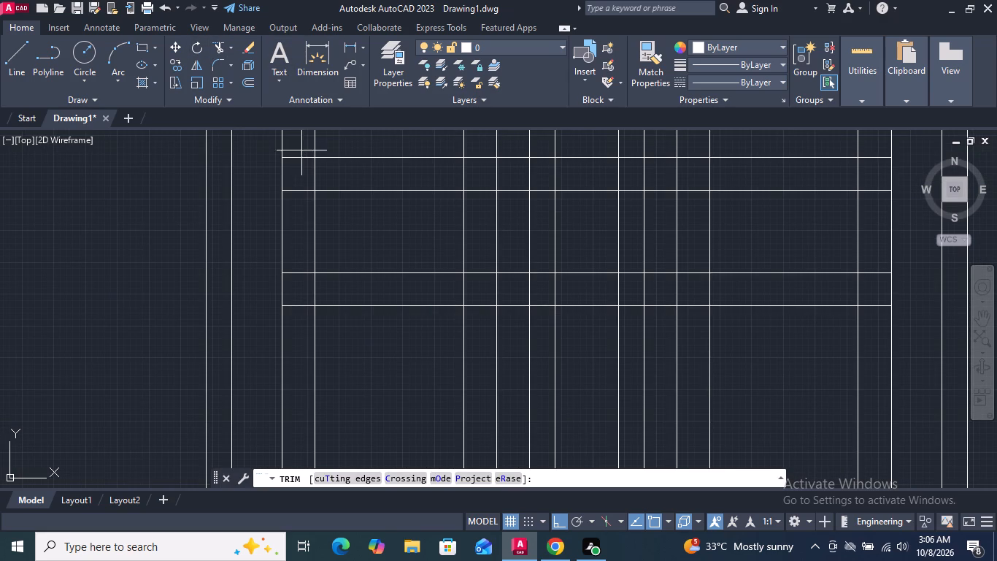
left_click_drag(302, 153, 326, 172)
left_click_drag(330, 284, 330, 289)
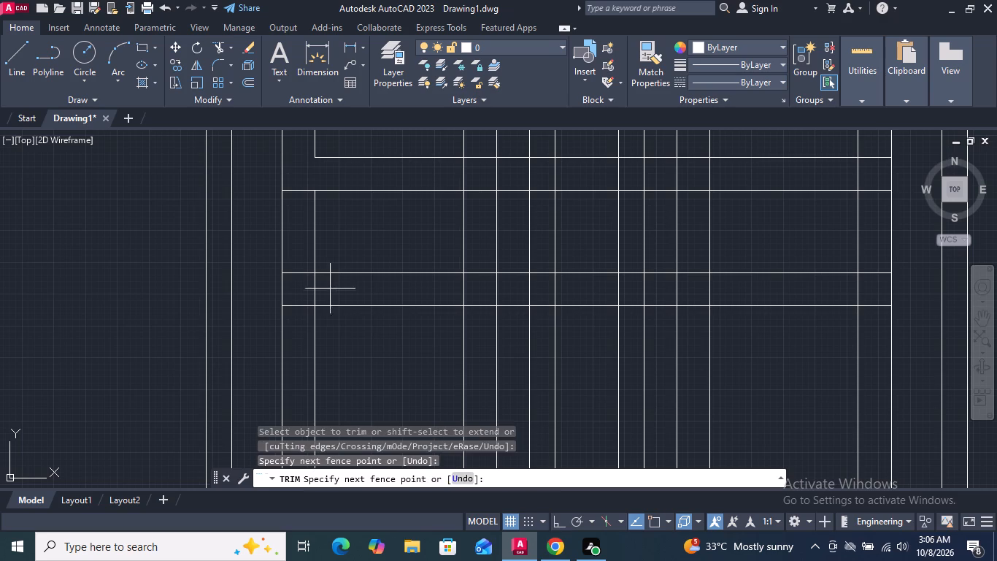
left_click_drag(330, 289, 301, 314)
left_click_drag(293, 217, 306, 228)
left_click_drag(306, 228, 347, 232)
scroll(372, 224, "down", 3)
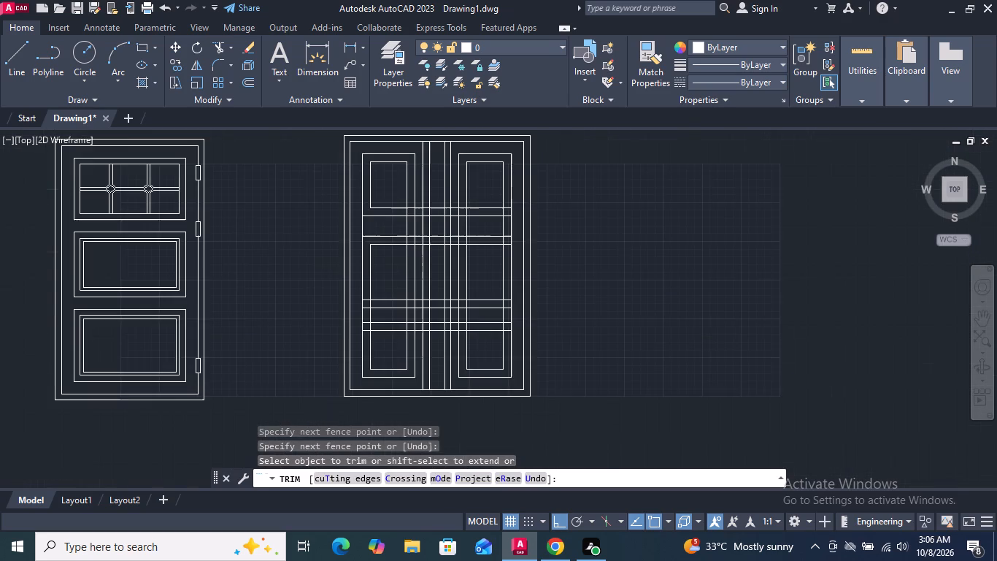
Trim the overlapping rail and frame lines where the uppermost rail pair meets the left panel's side nearest the centre.
scroll(412, 203, "up", 3)
left_click_drag(401, 214, 396, 229)
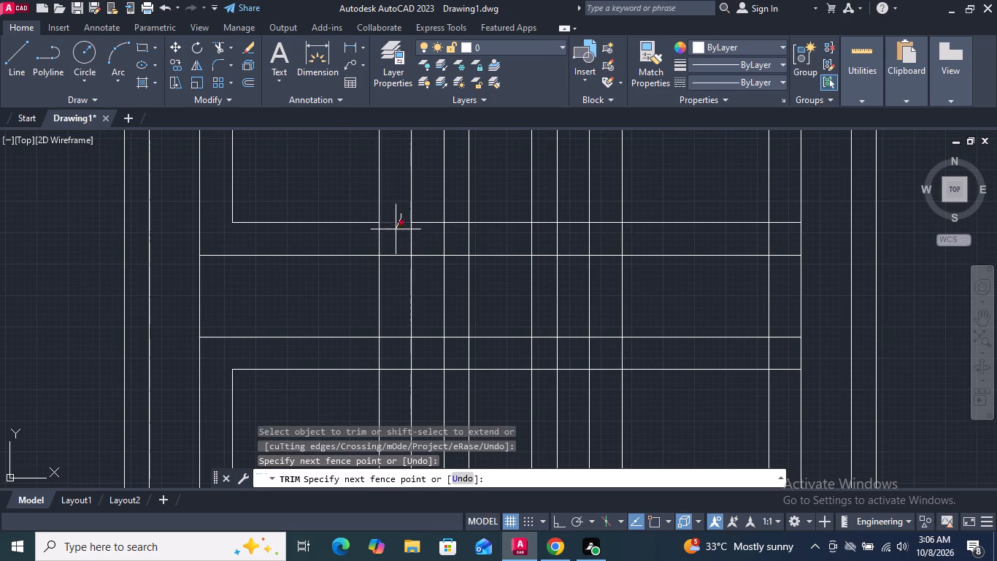
left_click_drag(396, 229, 374, 238)
left_click_drag(423, 212, 363, 296)
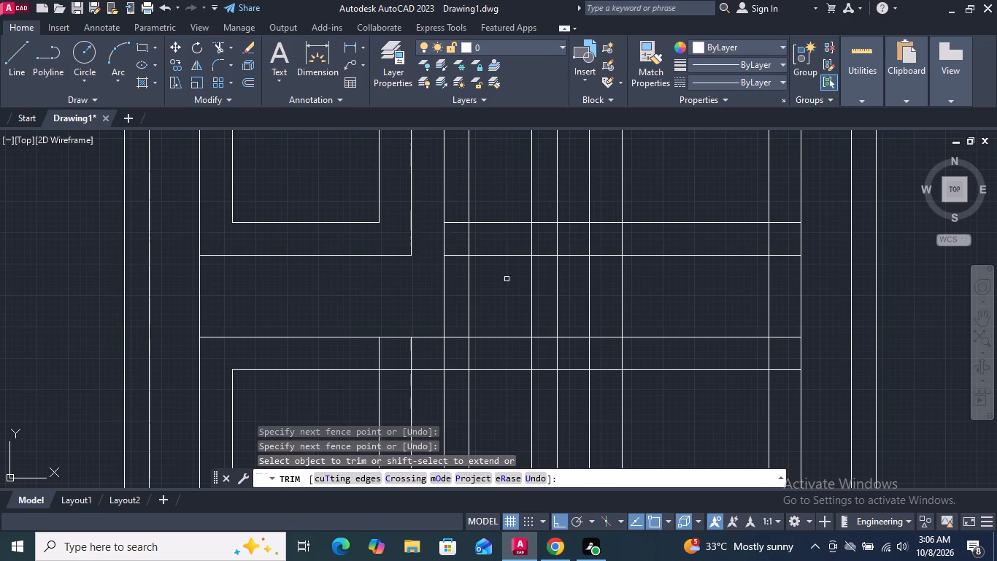
Trim the overlapping lines at both ends of the right panel's uppermost rail pair, plus the outer-side stubs of the second pair.
scroll(505, 283, "down", 3)
scroll(522, 270, "up", 3)
left_click_drag(544, 255, 545, 257)
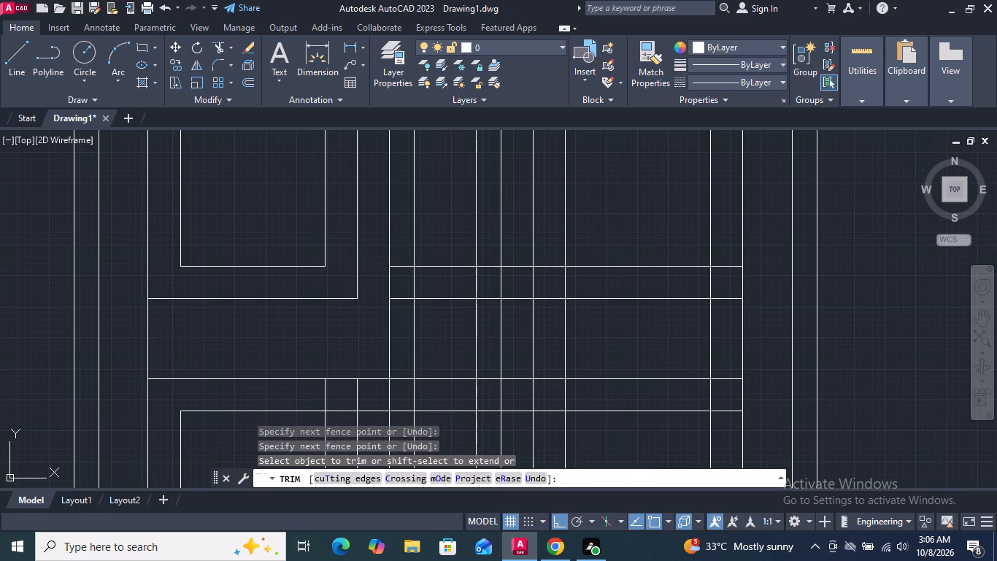
left_click_drag(545, 257, 575, 286)
left_click_drag(518, 251, 582, 321)
left_click_drag(726, 251, 727, 299)
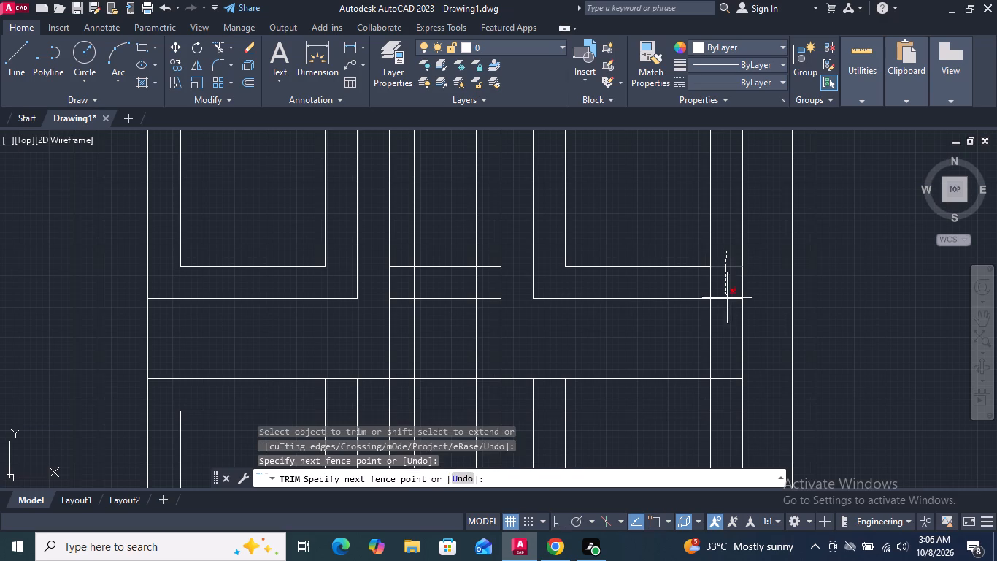
left_click_drag(727, 299, 731, 419)
scroll(622, 373, "down", 1)
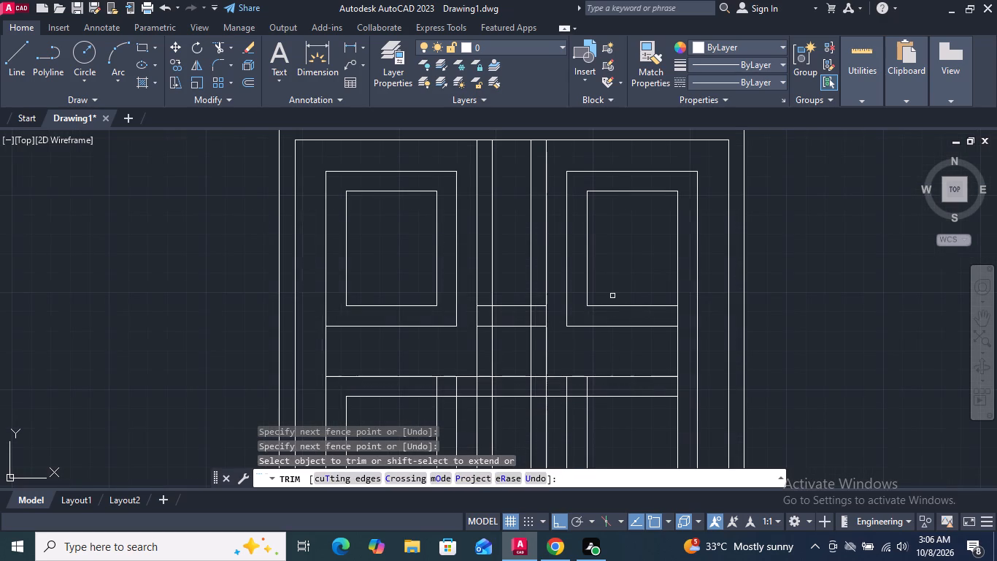
scroll(599, 275, "down", 1)
middle_click_drag(586, 300, 548, 231)
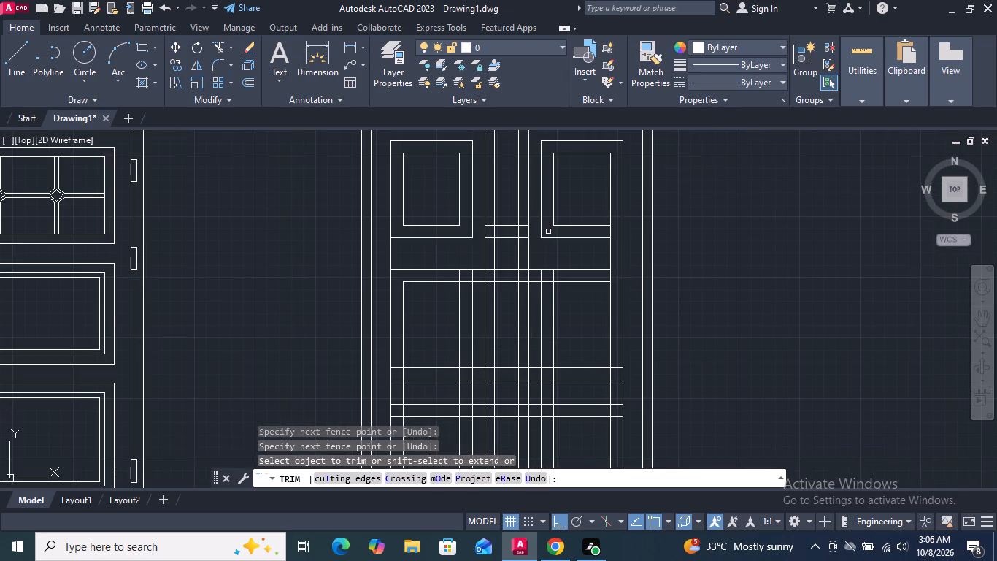
scroll(595, 238, "up", 4)
left_click_drag(607, 219, 707, 214)
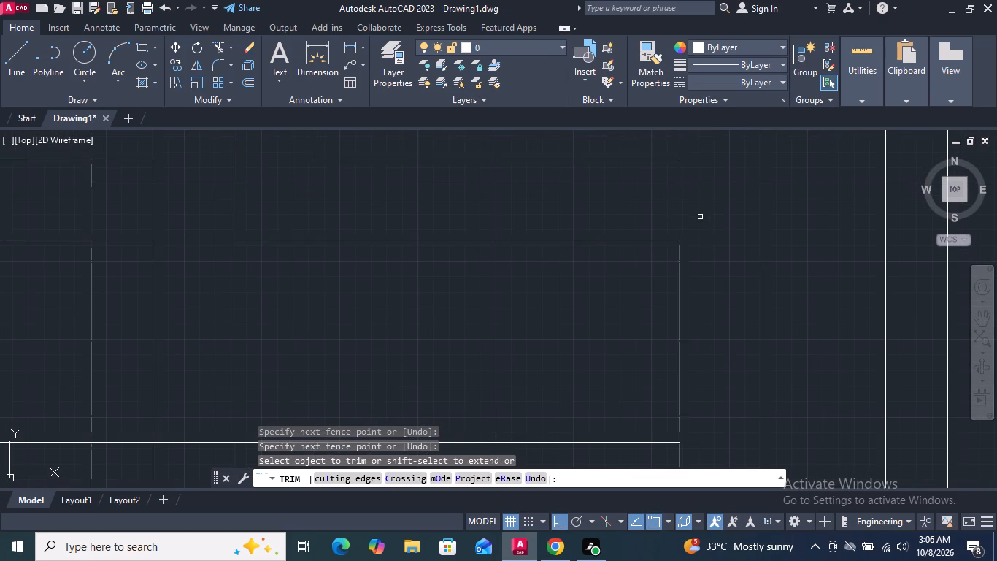
Trim the uppermost rail pair's remaining segments inside and between the central vertical pairs.
scroll(698, 221, "down", 4)
scroll(569, 229, "up", 4)
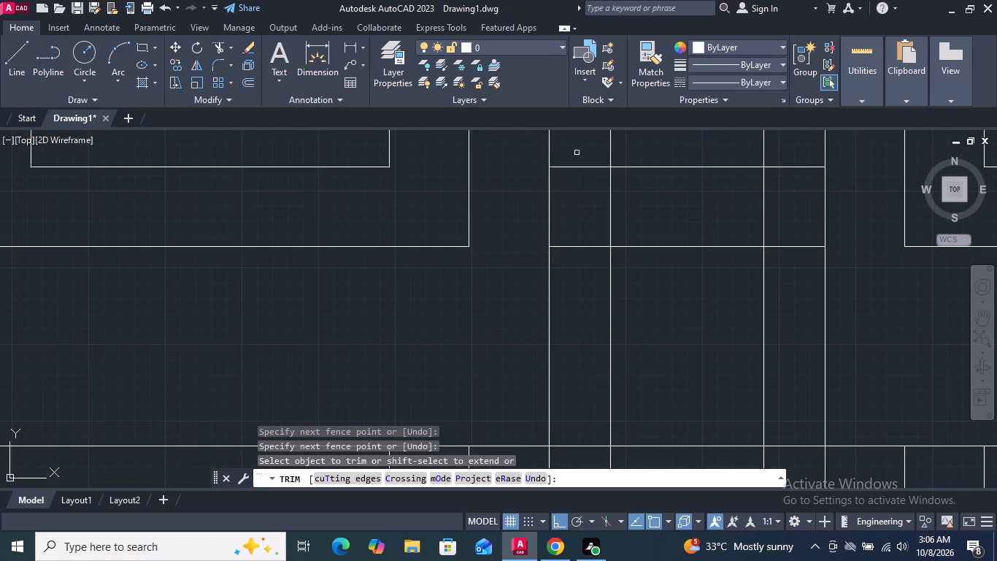
left_click_drag(577, 150, 565, 289)
left_click_drag(652, 151, 661, 327)
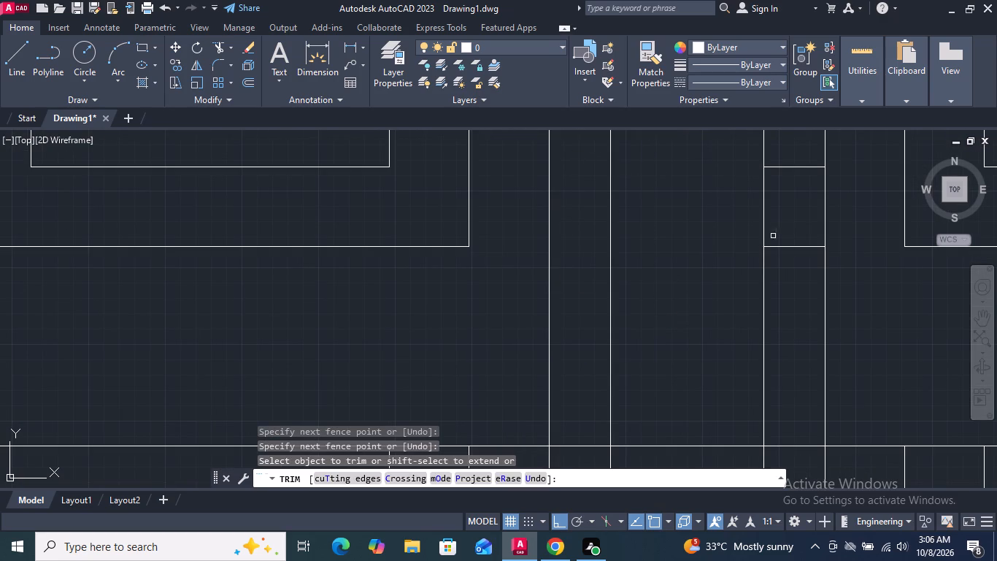
left_click_drag(790, 152, 788, 282)
At the right panel's second rail pair, trim the inner-frame and rail stubs at both inner-frame corners.
scroll(637, 263, "down", 4)
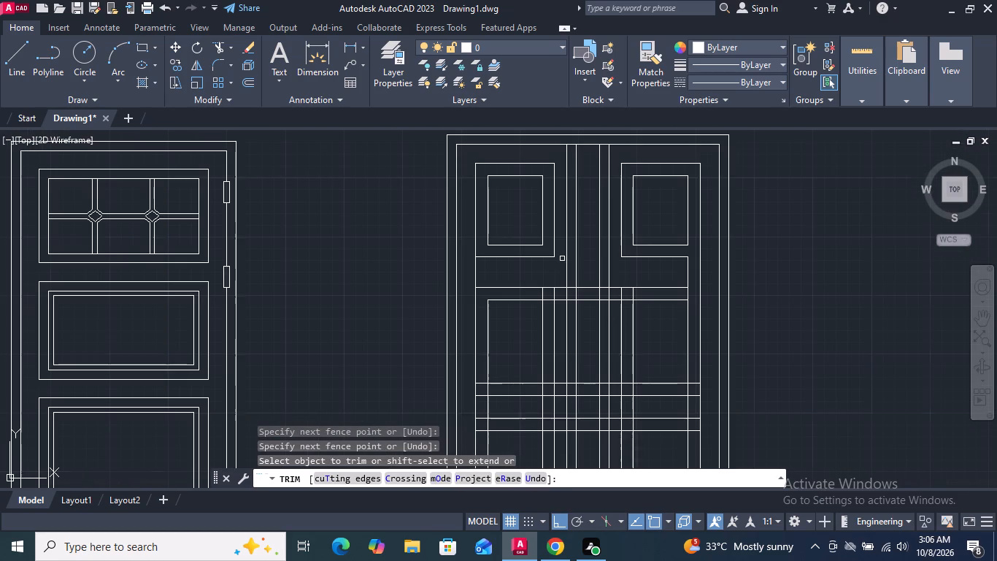
scroll(628, 304, "up", 2)
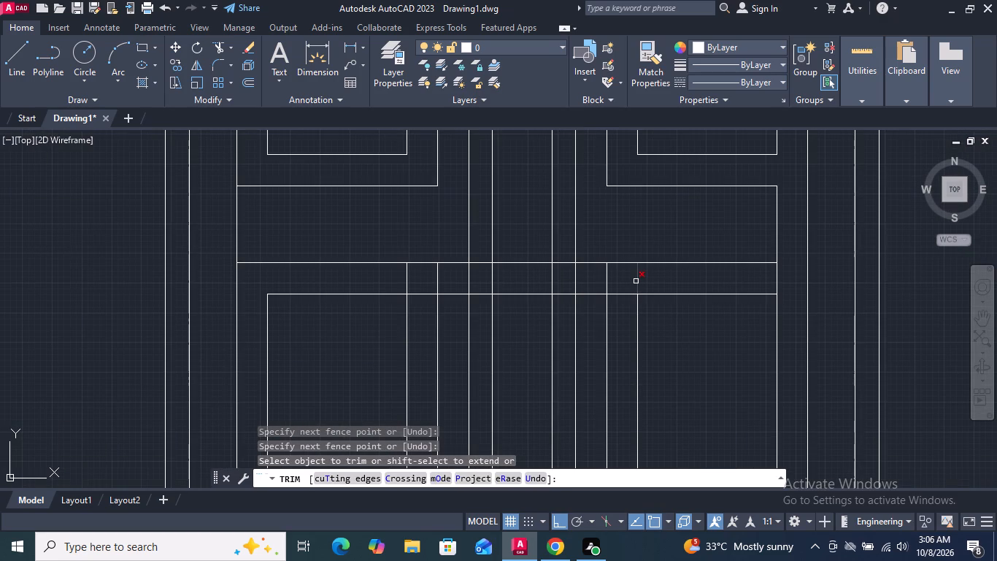
left_click(658, 280)
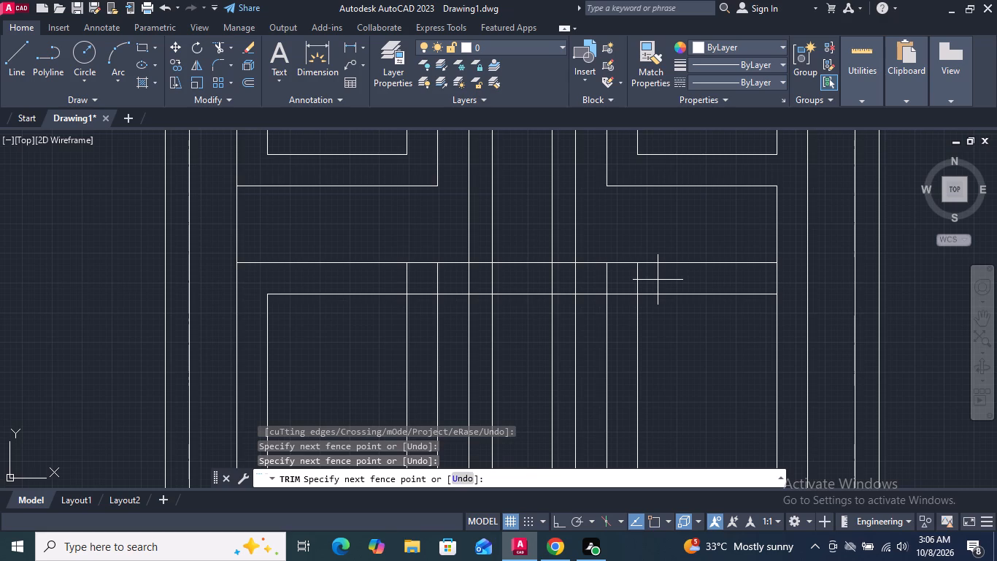
left_click(615, 276)
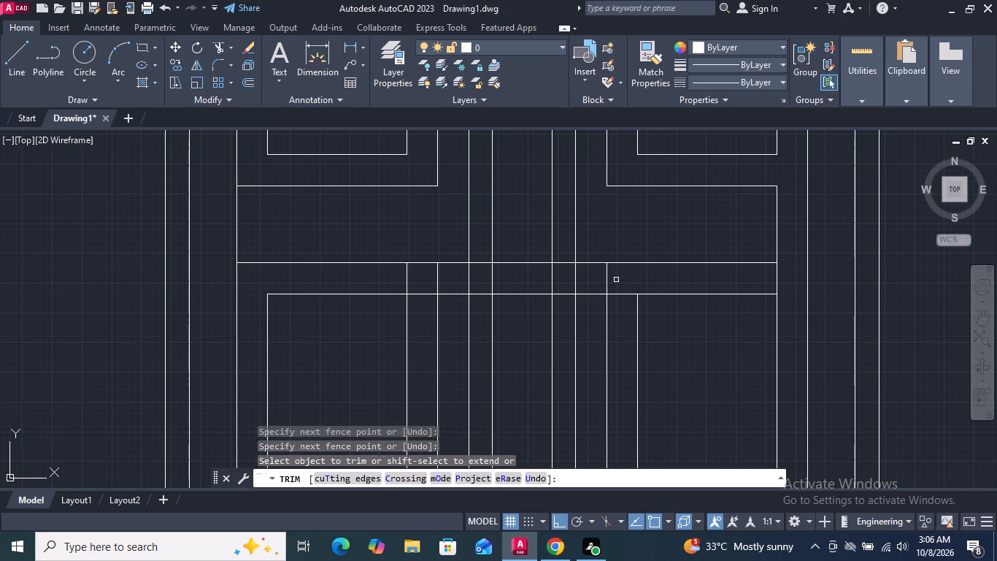
left_click_drag(616, 289, 620, 310)
scroll(621, 296, "down", 3)
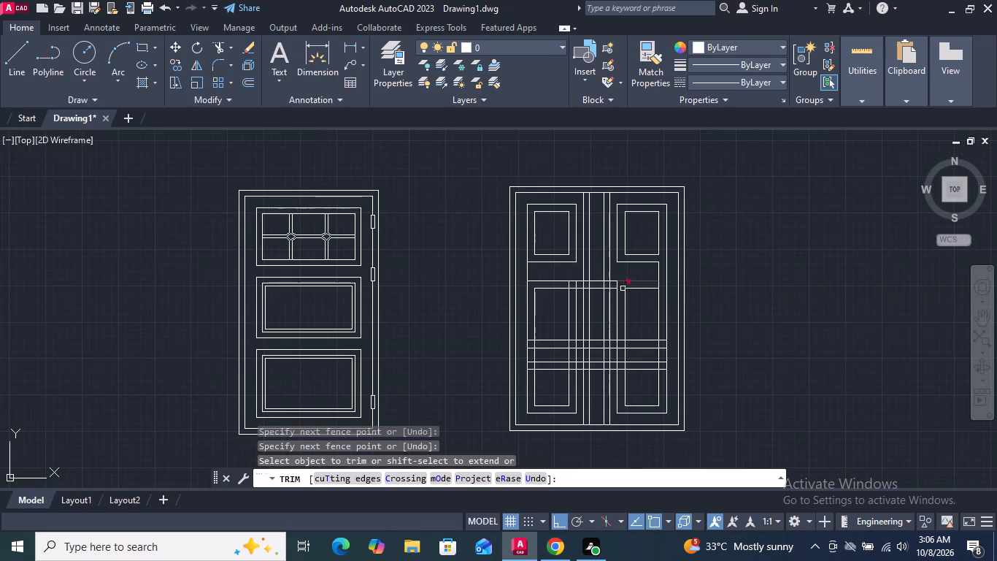
scroll(670, 294, "up", 3)
left_click_drag(609, 259, 610, 259)
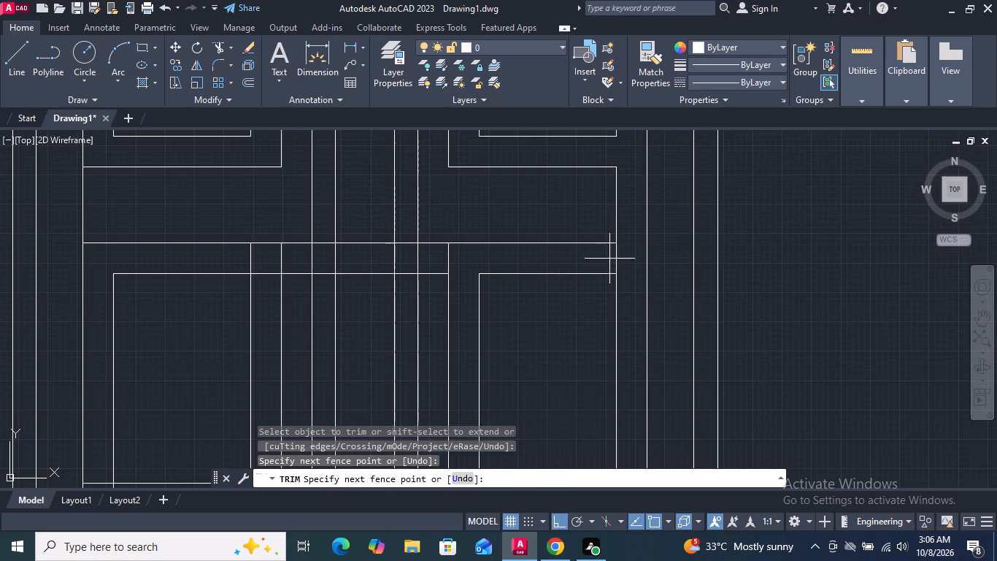
left_click_drag(610, 259, 635, 265)
Between the two upper rail pairs, trim the left panel's outer frame segment and the right panel's leftover inner-frame segment.
scroll(620, 272, "down", 3)
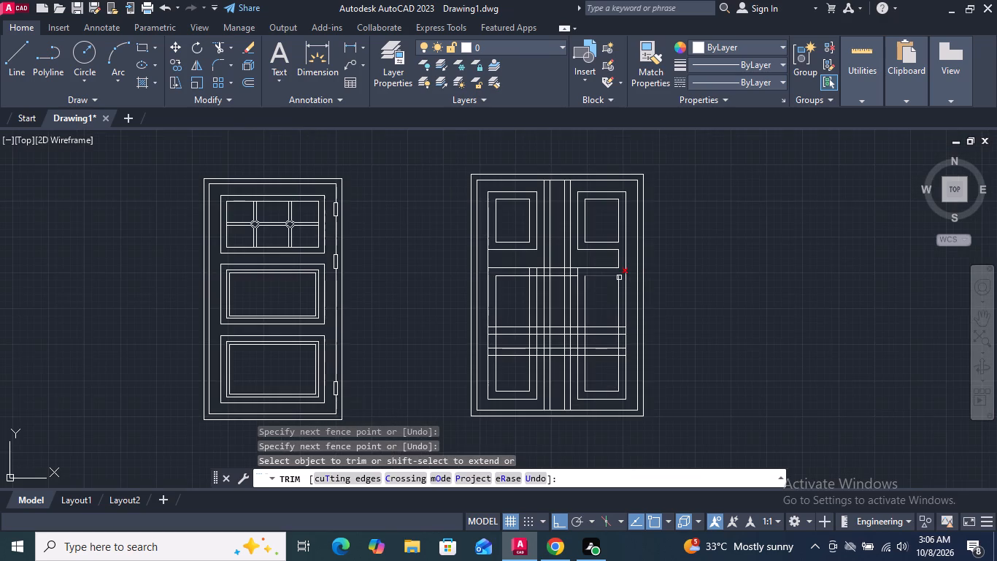
scroll(622, 262, "up", 2)
left_click(644, 251)
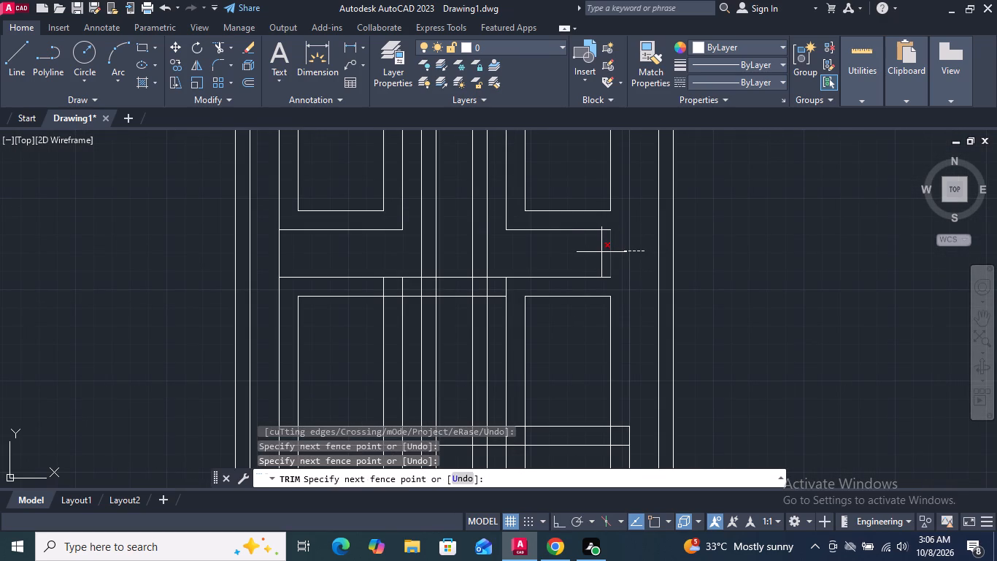
left_click(642, 260)
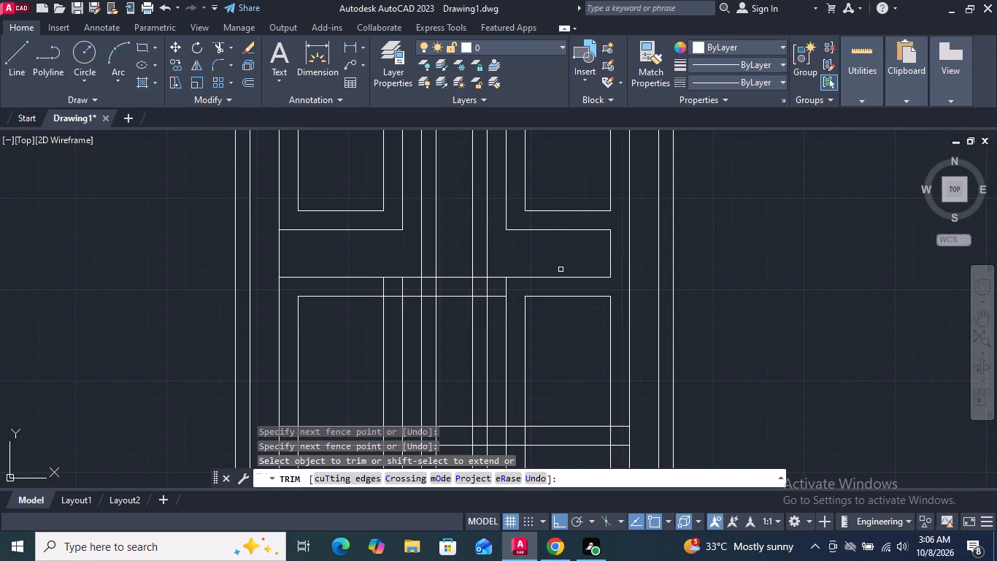
left_click(279, 251)
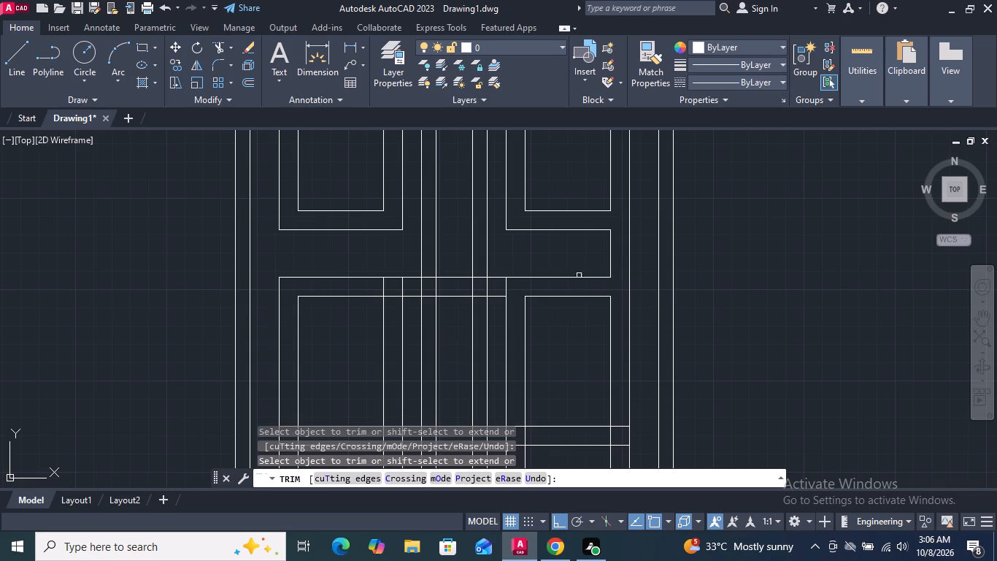
left_click(610, 248)
Extend the right panel's two shortened rail lines bounding the gap between the upper rail pairs out to the outer frame line.
left_click(231, 54)
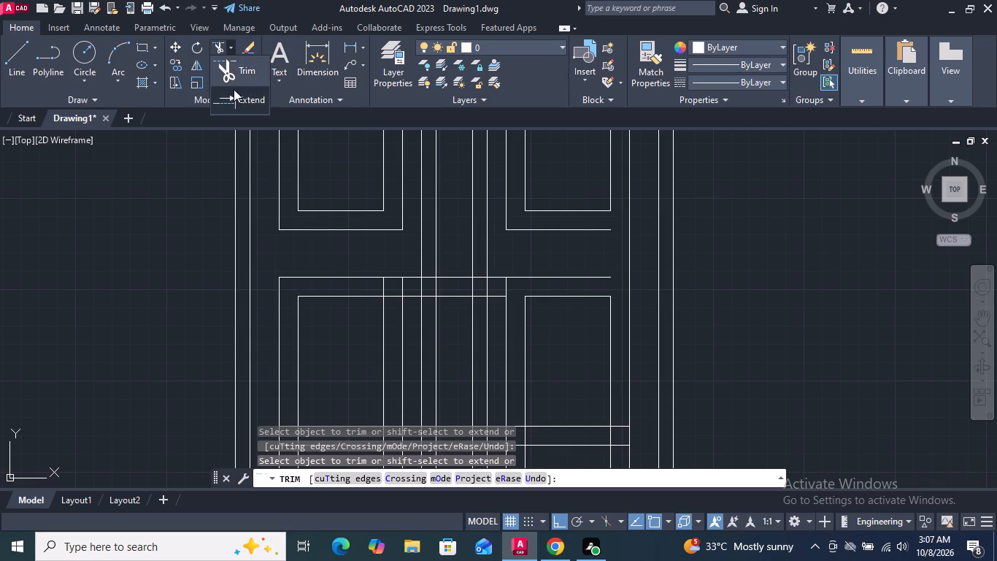
left_click(238, 101)
left_click(593, 232)
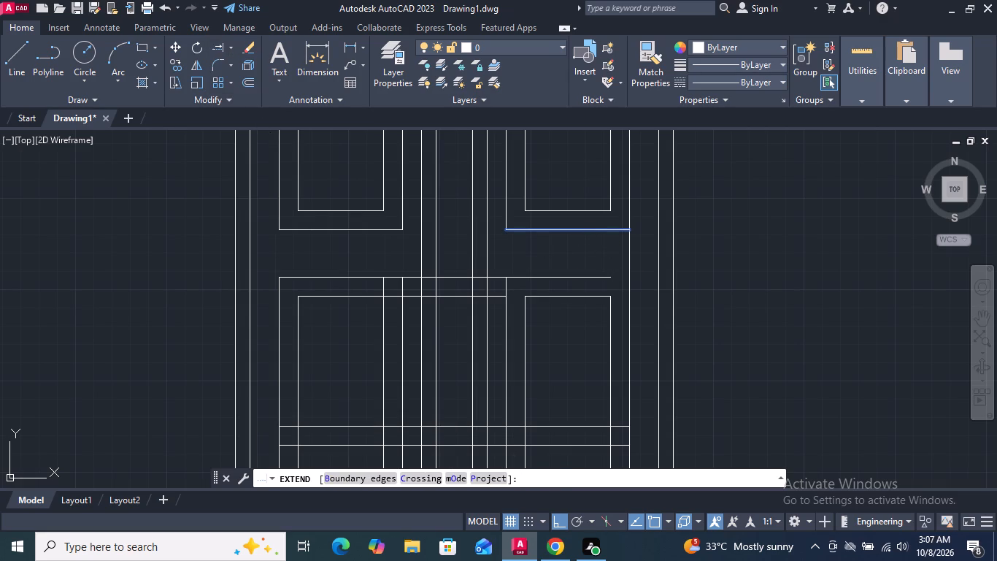
left_click(595, 278)
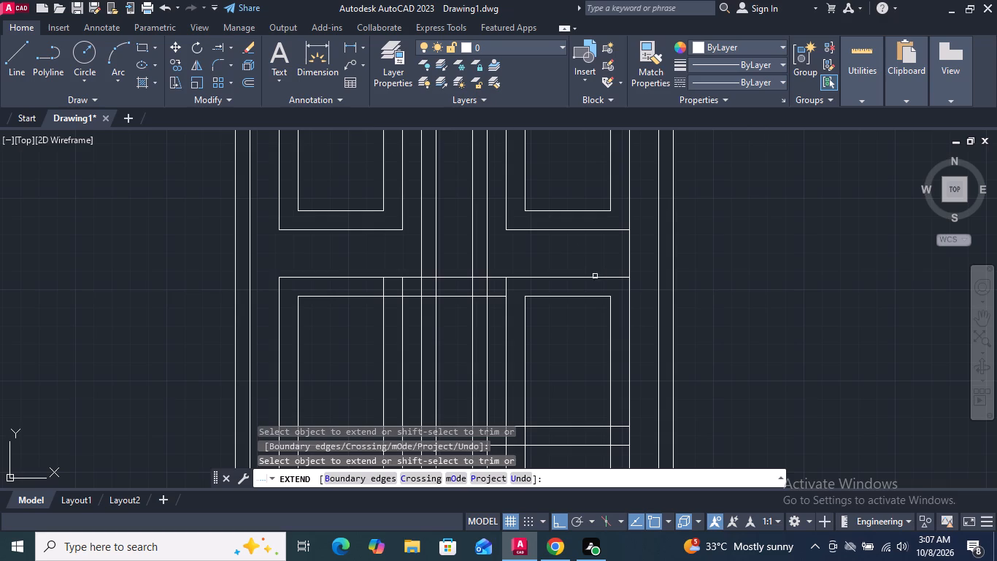
Trim the right panel's outer-side frame segment in the gap between the two upper rail pairs.
left_click(151, 45)
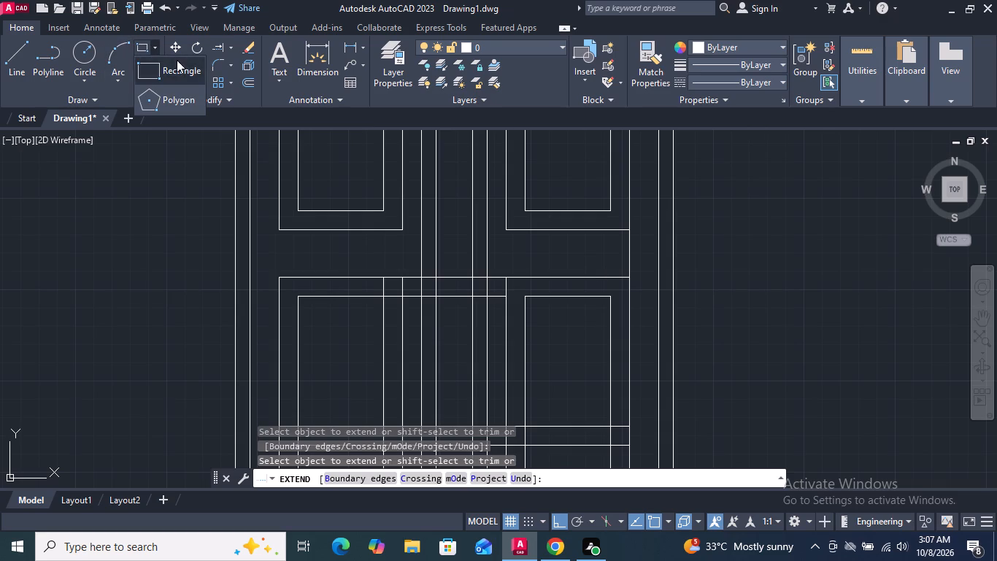
left_click(228, 52)
left_click(226, 78)
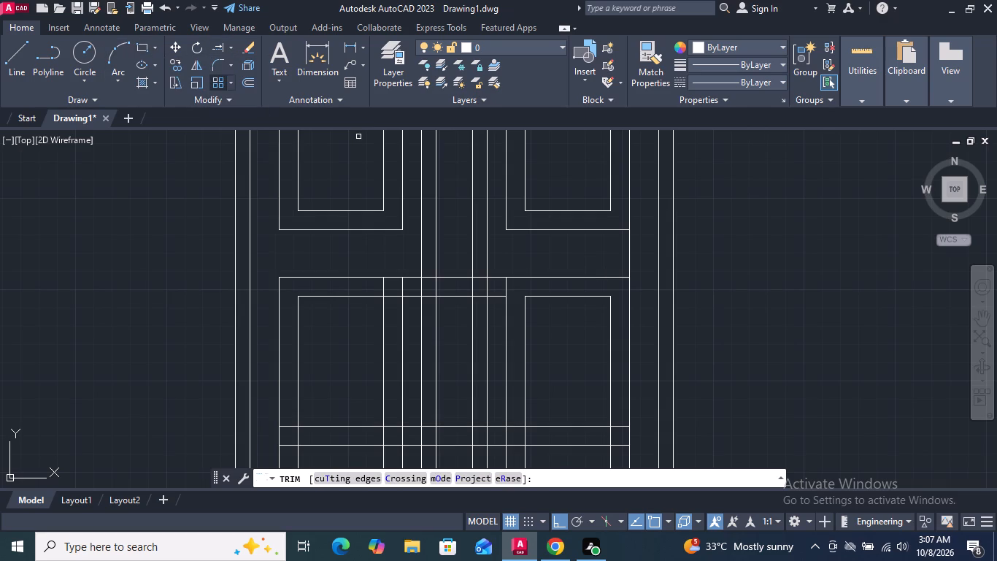
left_click_drag(642, 253, 625, 253)
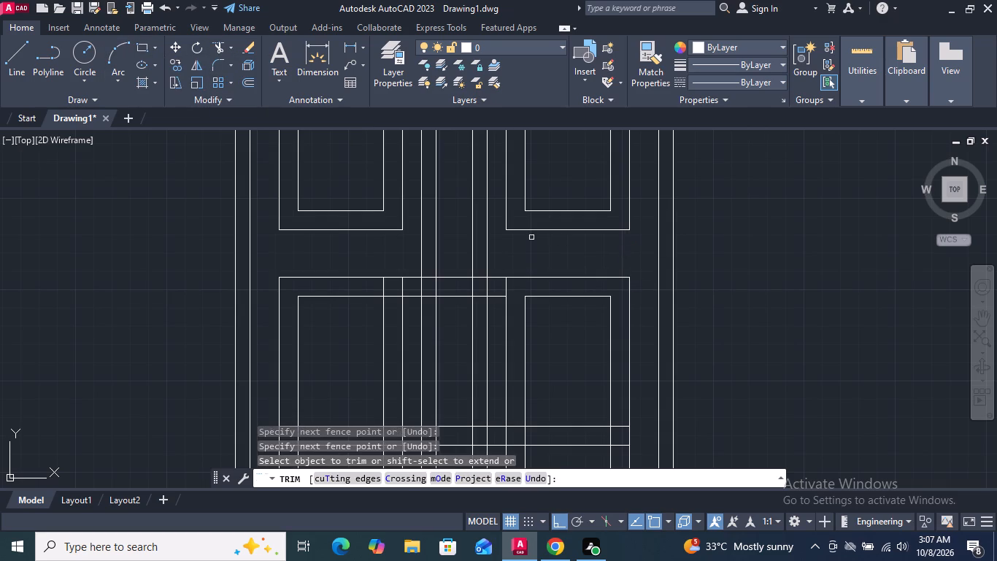
Trim the second rail pair between the two panels and across the central verticals, plus the left panel's inner-frame corner stubs.
scroll(528, 237, "down", 2)
scroll(523, 252, "up", 3)
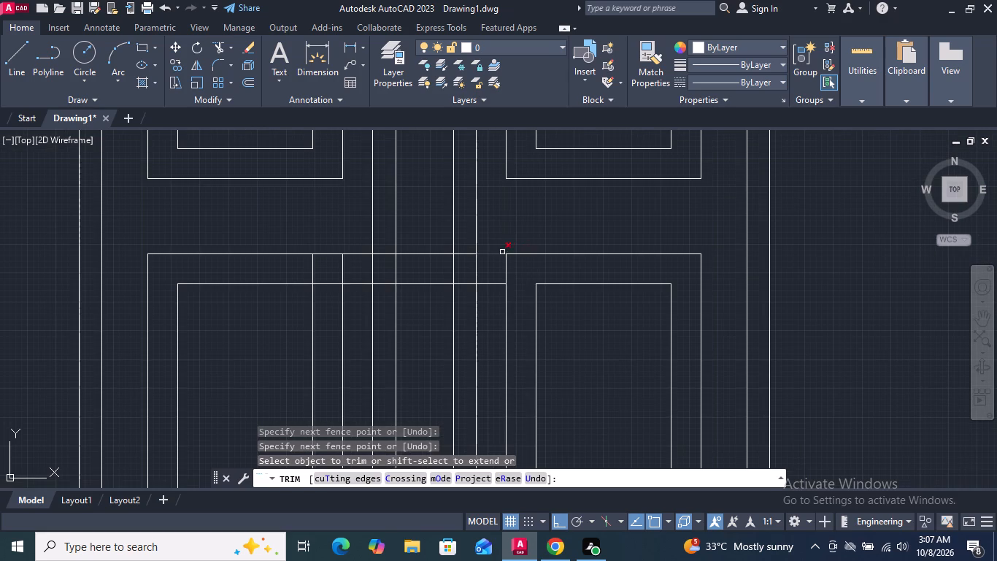
left_click_drag(486, 238, 493, 298)
left_click_drag(467, 240, 465, 292)
left_click_drag(417, 213, 417, 308)
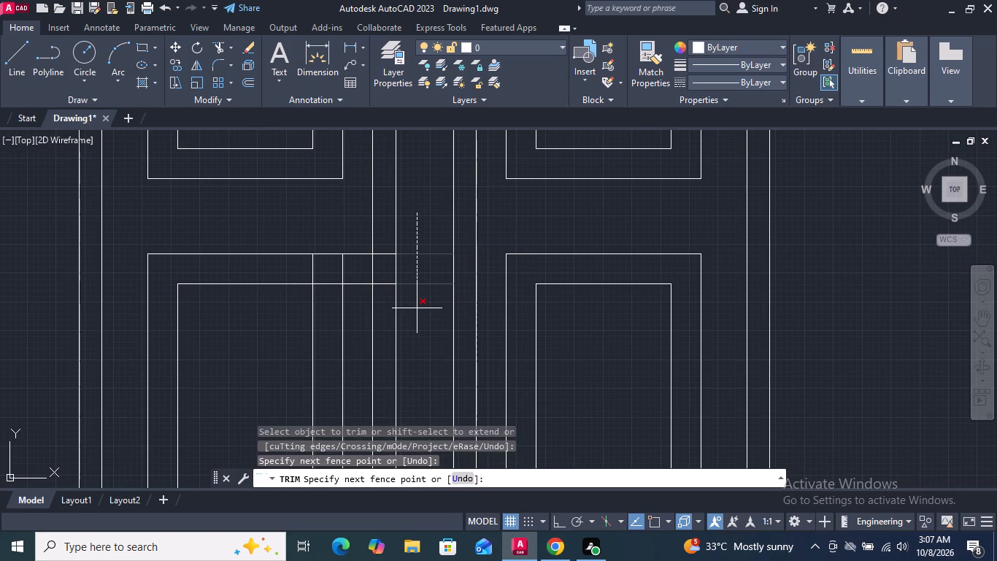
left_click_drag(417, 308, 415, 294)
left_click_drag(382, 240, 389, 297)
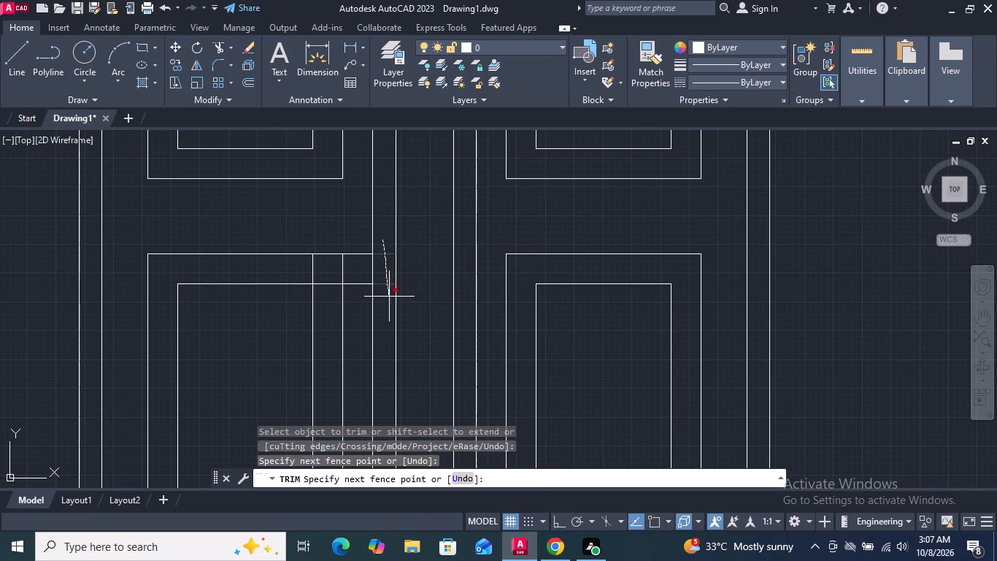
left_click_drag(389, 297, 389, 290)
left_click_drag(352, 234, 359, 294)
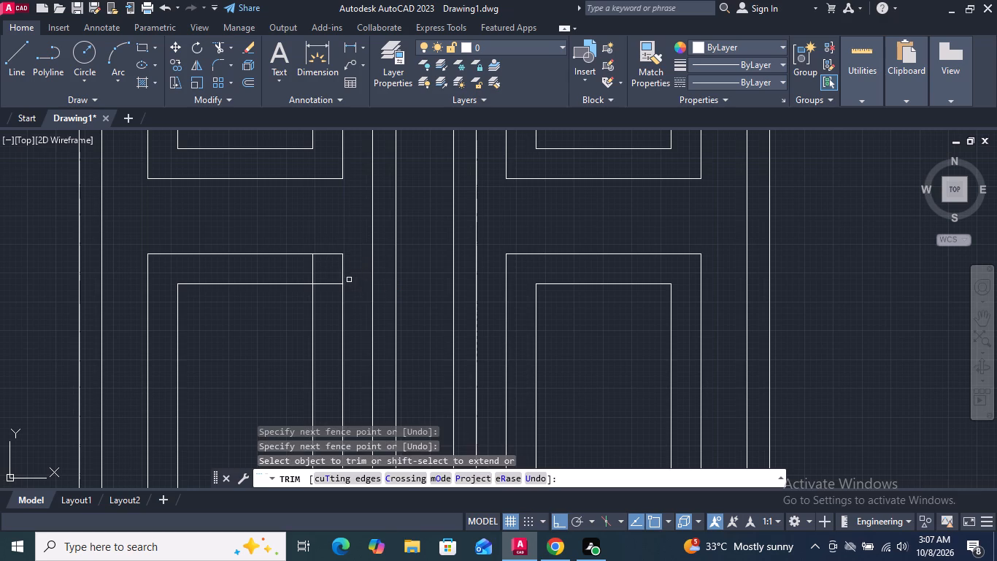
scroll(326, 280, "up", 2)
left_click_drag(235, 225, 313, 301)
Trim the left panel's outer-side corner stubs at the third rail pair and the vertical lines crossing the gap below it.
scroll(374, 196, "down", 4)
scroll(318, 329, "up", 3)
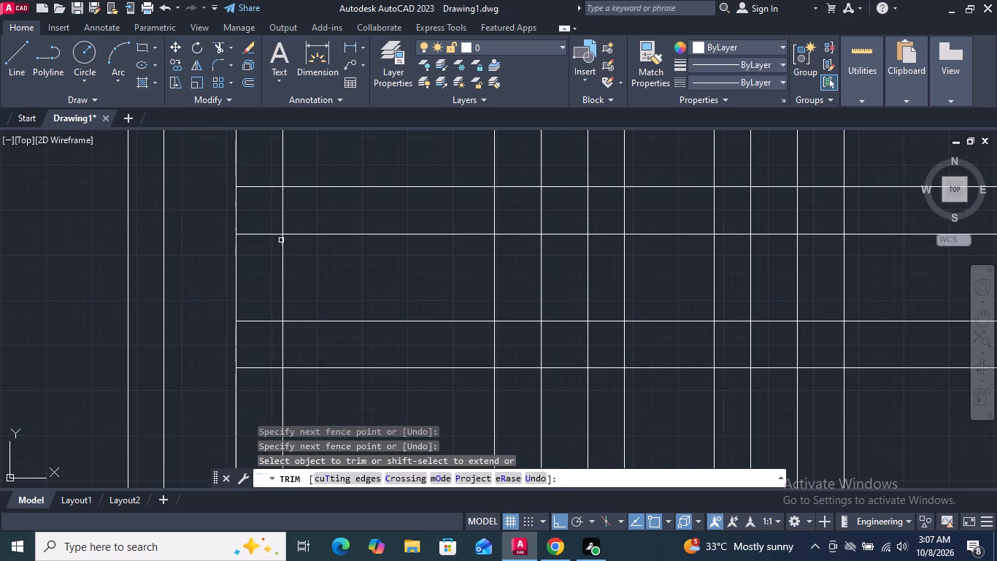
left_click_drag(260, 175, 306, 221)
left_click_drag(311, 272, 257, 272)
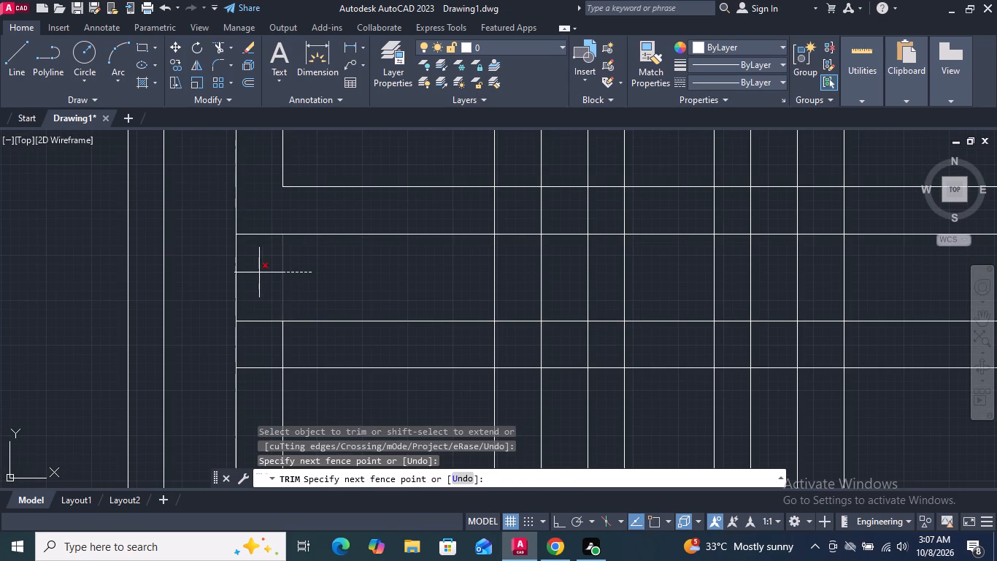
left_click_drag(257, 272, 223, 266)
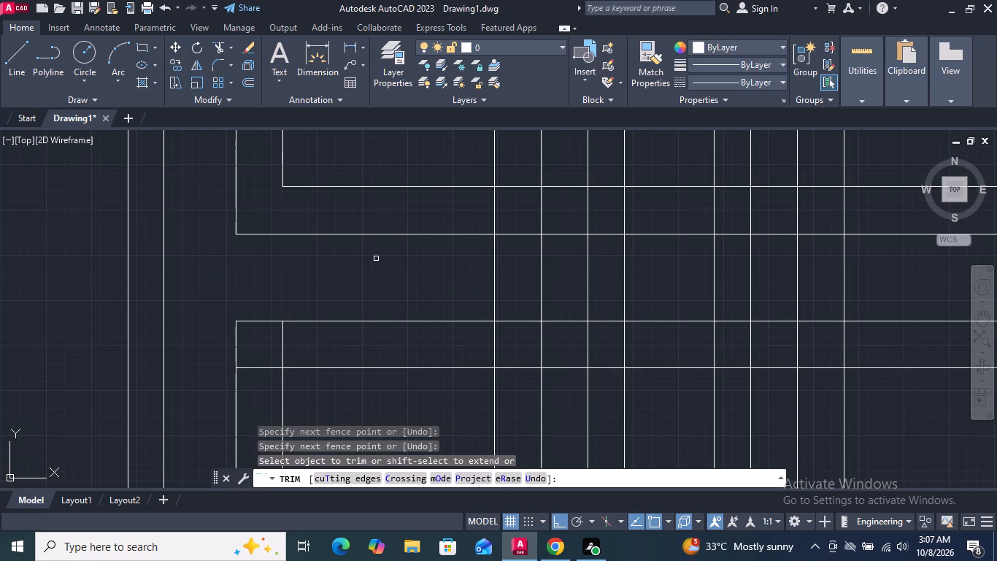
left_click_drag(384, 261, 734, 285)
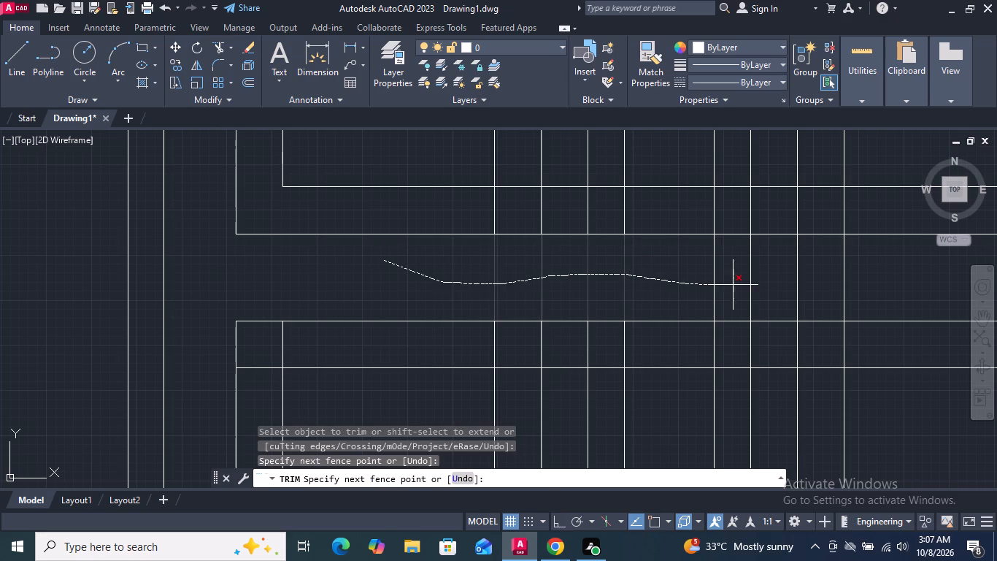
left_click_drag(734, 285, 871, 281)
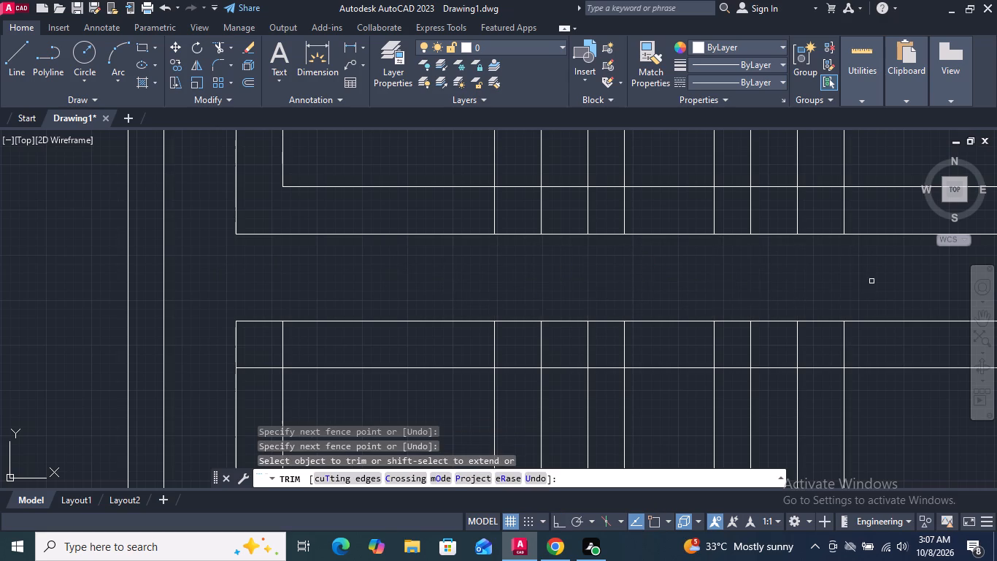
Extend the four central vertical lines back across the gap between the third and fourth rail pairs.
scroll(623, 299, "down", 4)
scroll(543, 291, "up", 2)
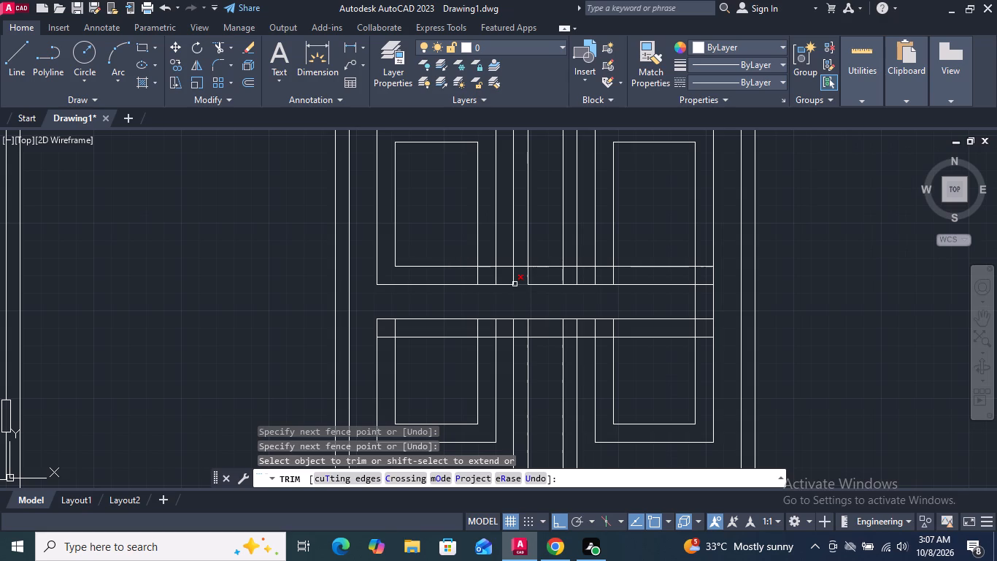
left_click(234, 41)
left_click(234, 107)
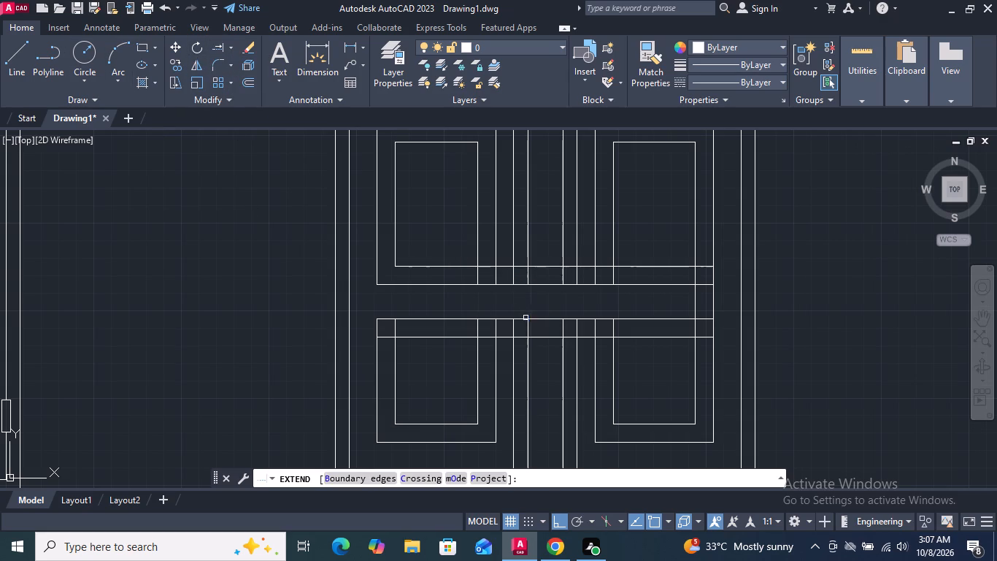
left_click(528, 331)
left_click(563, 329)
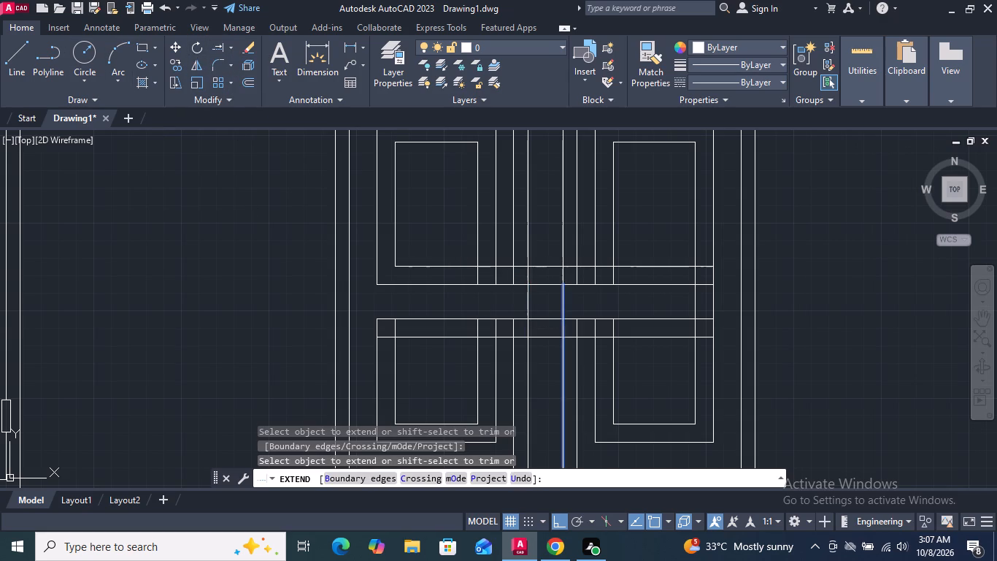
left_click(577, 329)
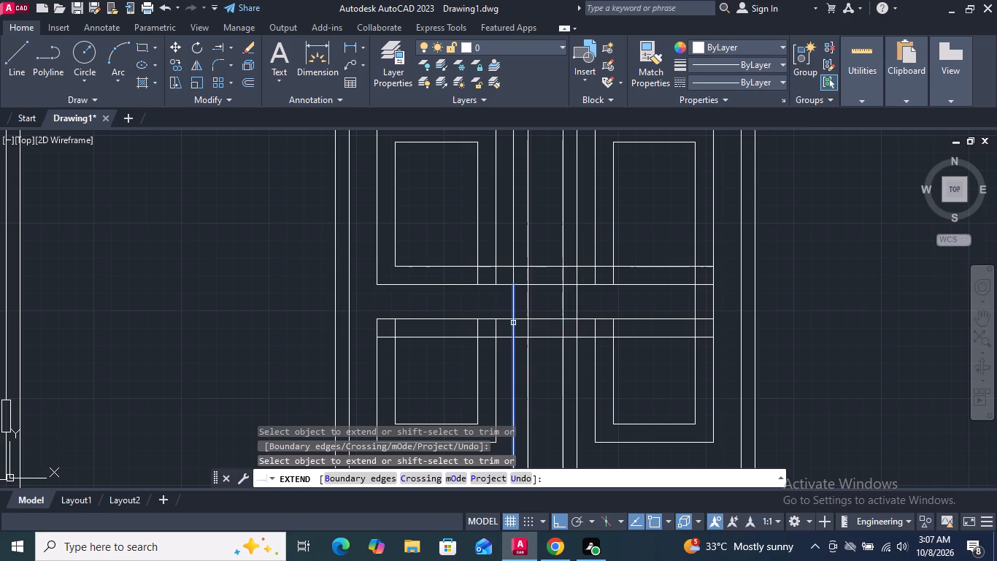
left_click(512, 323)
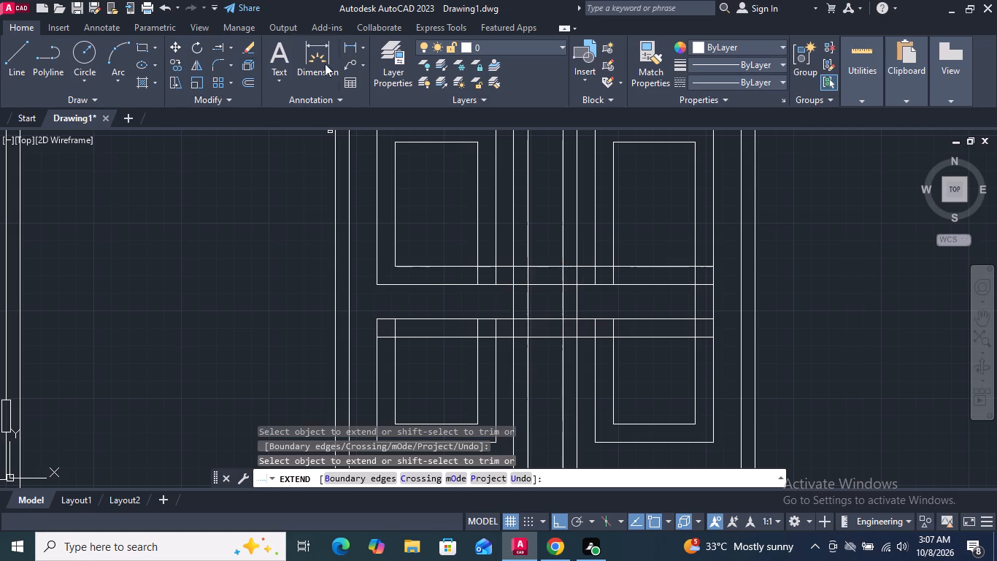
Trim the third rail pair between each panel and the central verticals, plus both panels' inner-frame corner stubs facing the centre.
left_click(231, 45)
left_click(234, 80)
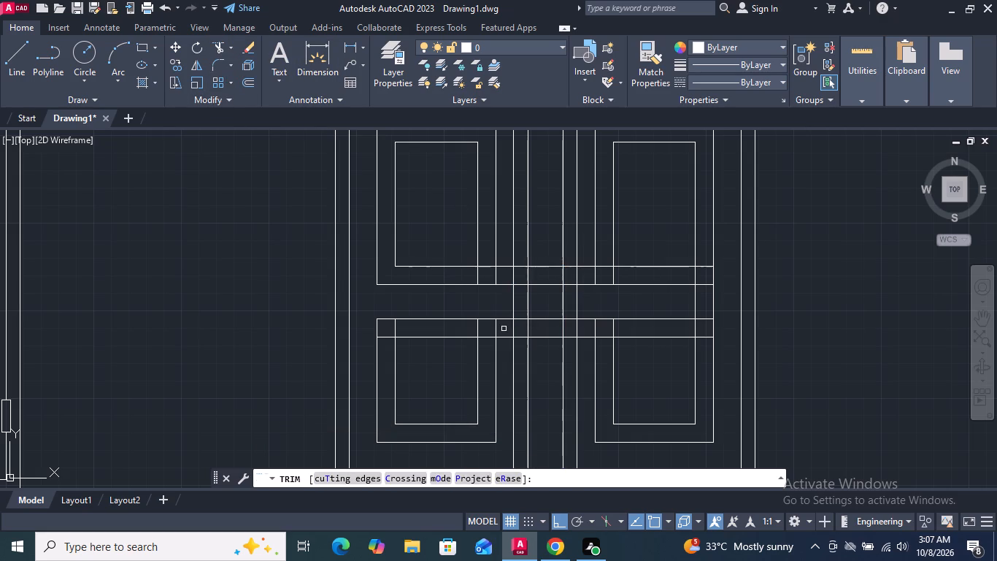
scroll(517, 270, "up", 1)
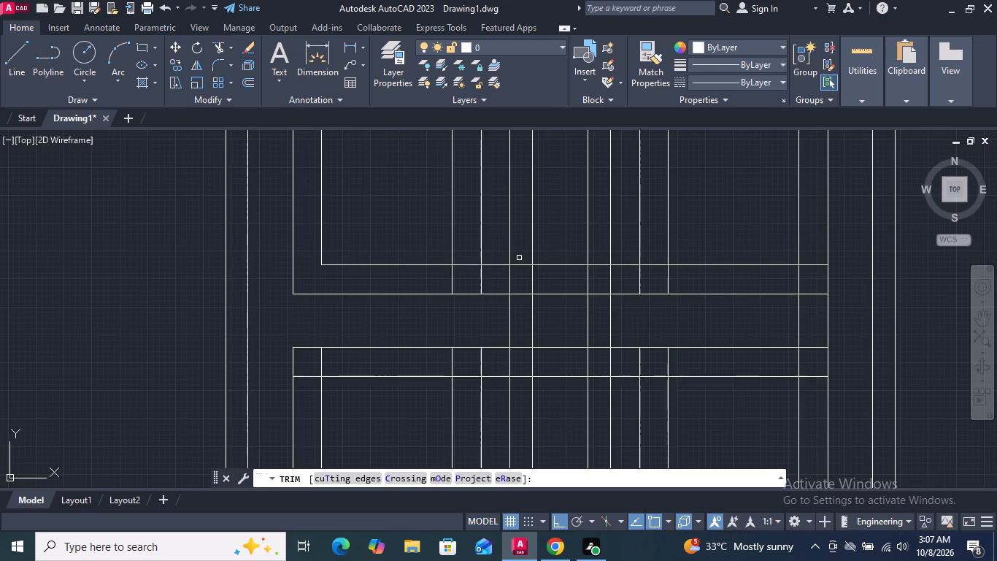
scroll(519, 258, "down", 3)
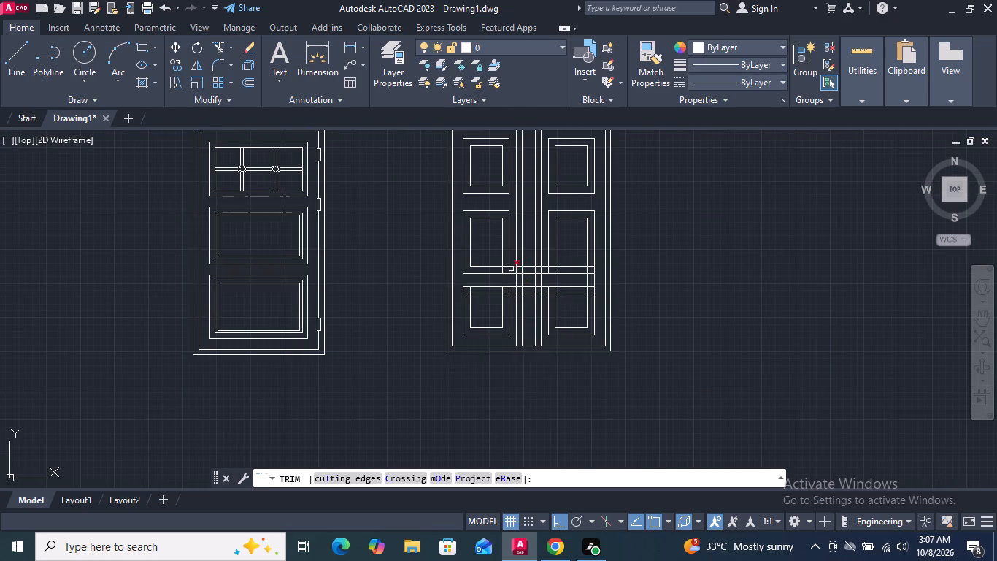
scroll(511, 259, "up", 4)
left_click_drag(511, 264, 512, 372)
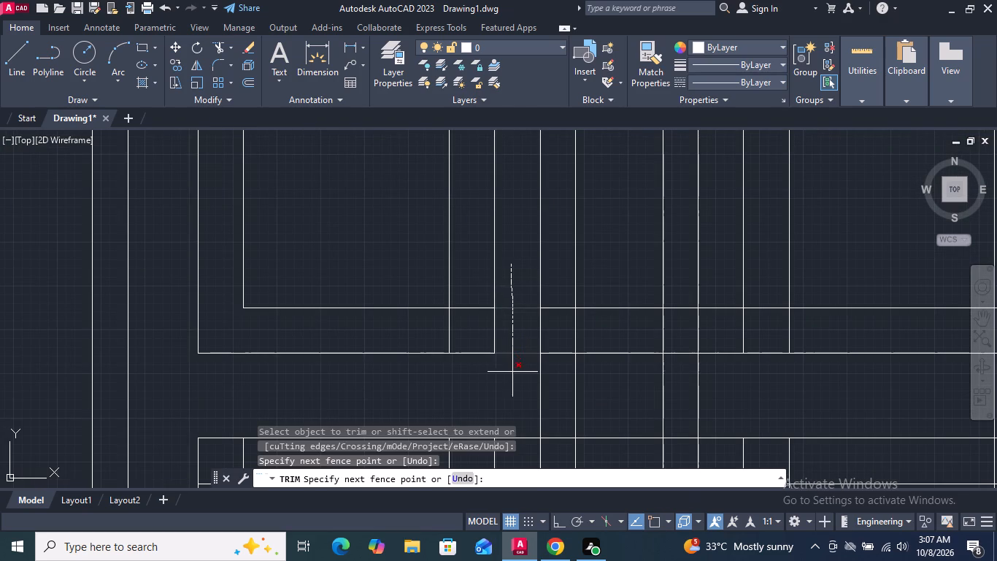
left_click_drag(512, 372, 513, 371)
left_click_drag(712, 283, 712, 351)
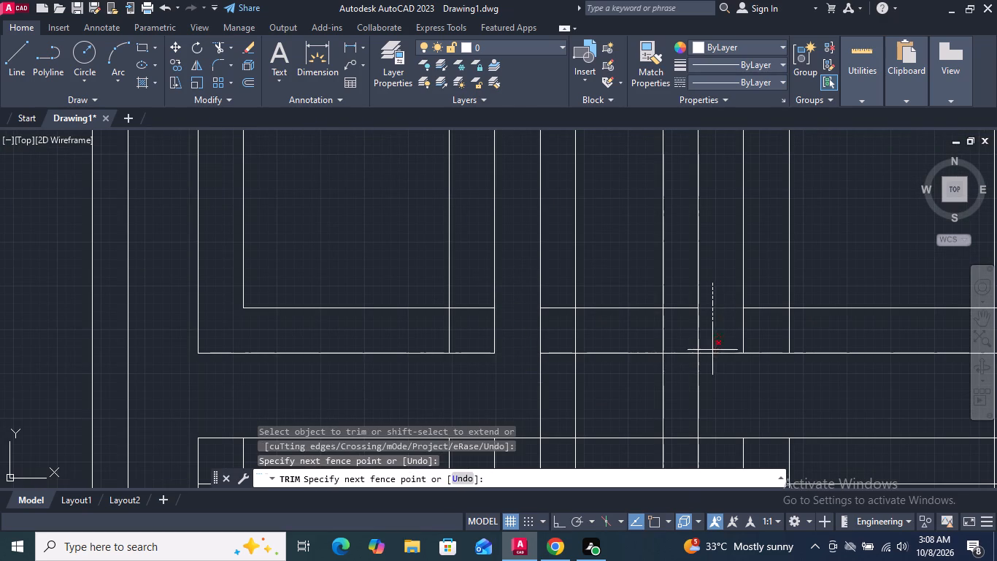
left_click_drag(712, 351, 716, 371)
left_click_drag(768, 297, 796, 332)
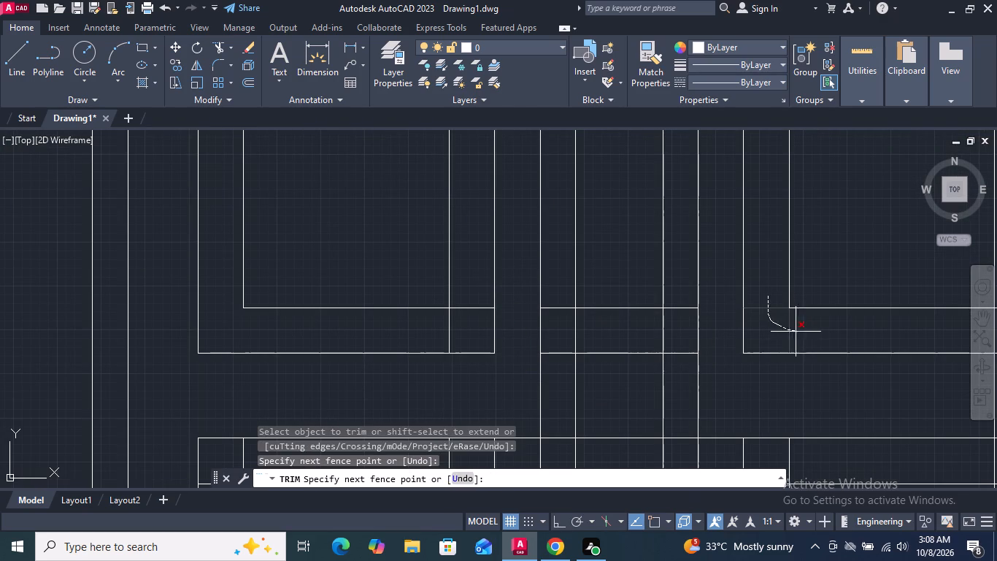
left_click_drag(796, 332, 796, 332)
left_click_drag(479, 293, 440, 330)
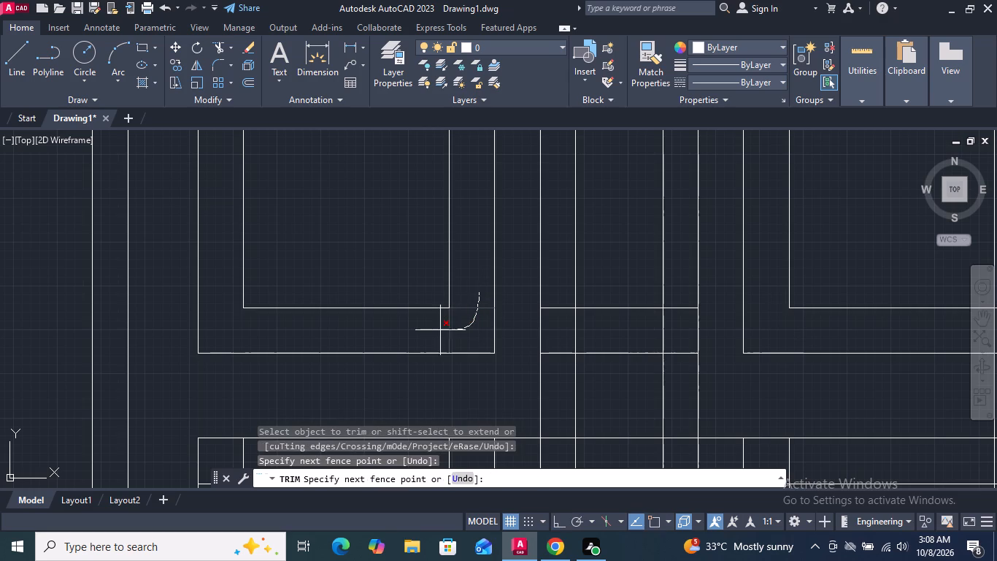
left_click_drag(440, 330, 438, 329)
Trim the third rail pair's remaining segments inside and between the central vertical pairs.
left_click_drag(561, 297, 563, 380)
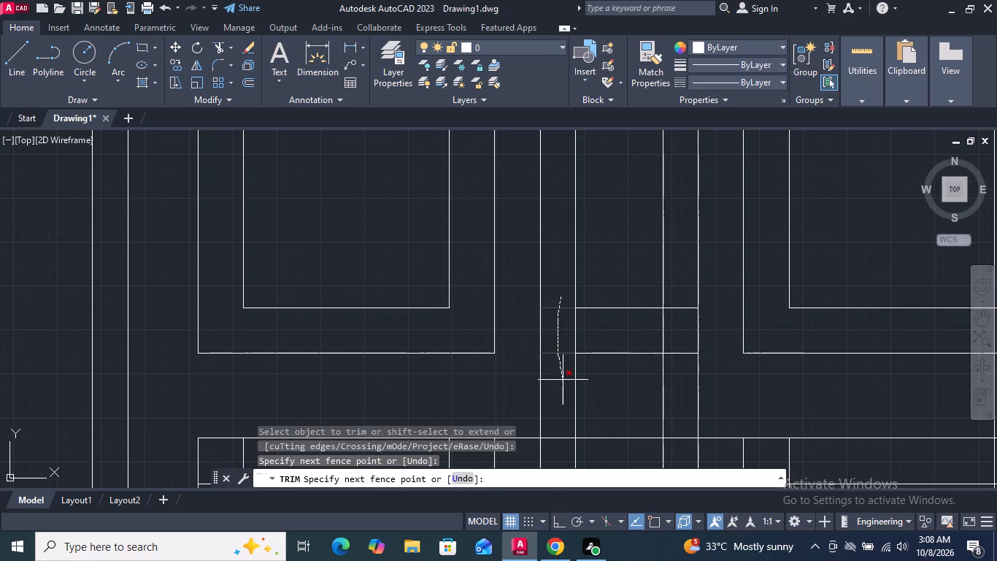
left_click_drag(563, 380, 563, 380)
left_click_drag(615, 297, 621, 394)
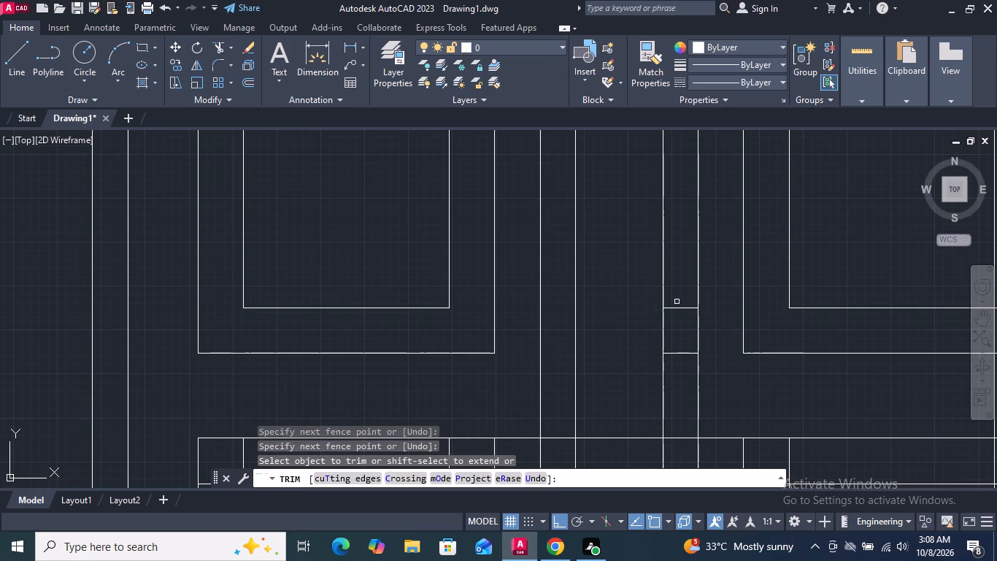
left_click_drag(677, 301, 683, 400)
Trim the fourth rail pair between the right panel and the central verticals, plus the upper inner-frame corner stubs of the bottom sections.
scroll(596, 321, "down", 3)
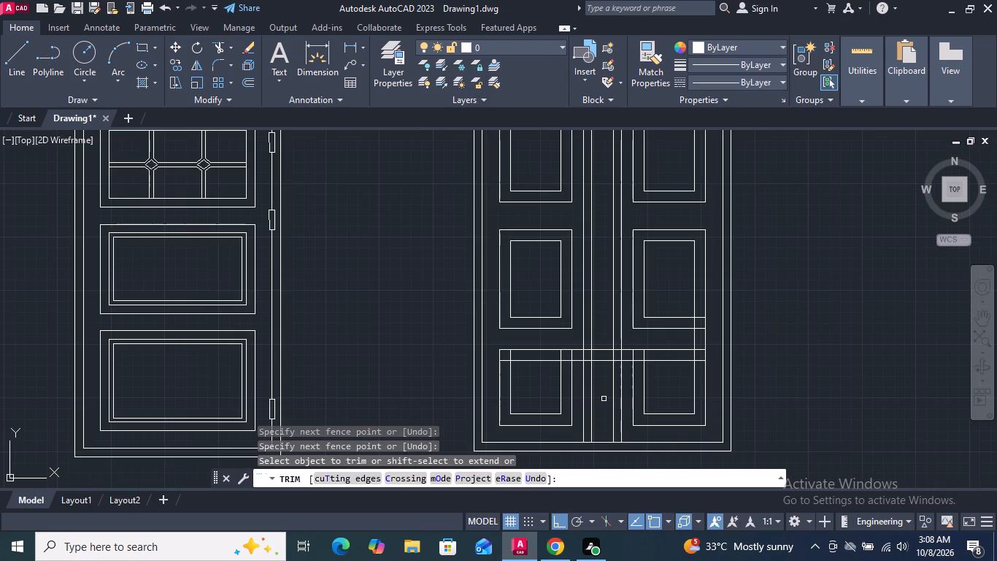
scroll(605, 378, "up", 2)
left_click_drag(659, 297, 658, 335)
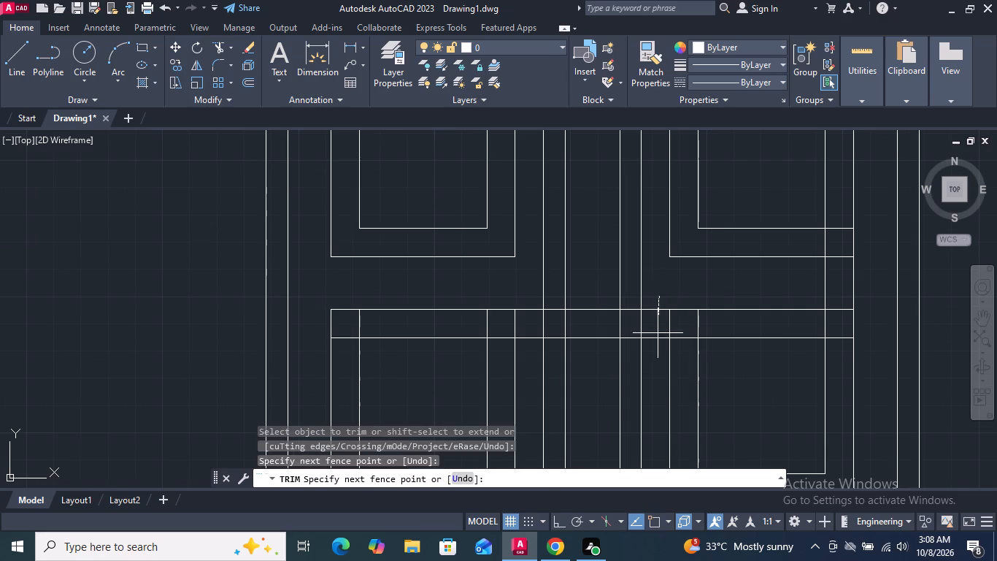
left_click_drag(658, 335, 661, 365)
left_click_drag(710, 324, 691, 345)
left_click_drag(691, 345, 691, 346)
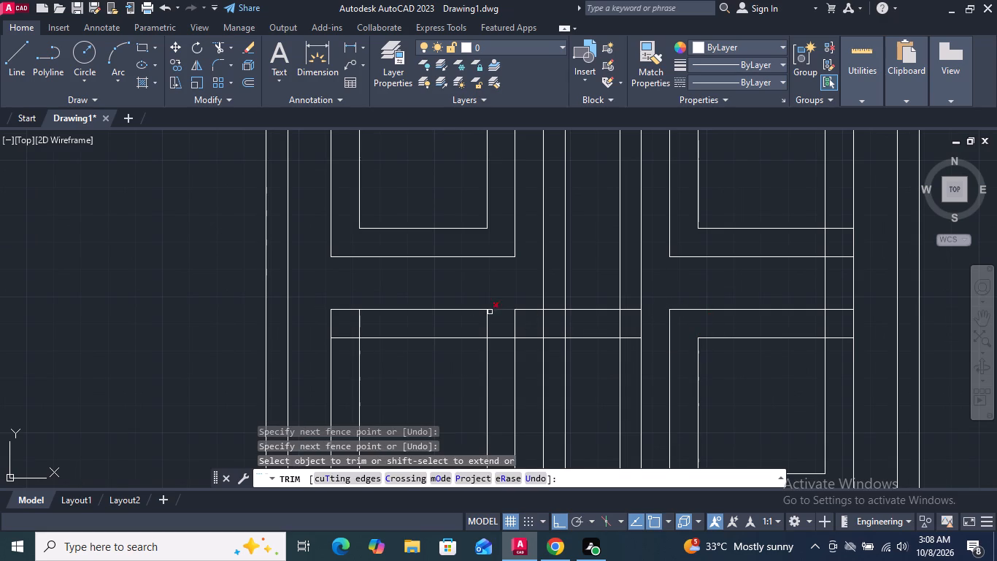
left_click(482, 319)
left_click_drag(501, 335, 503, 352)
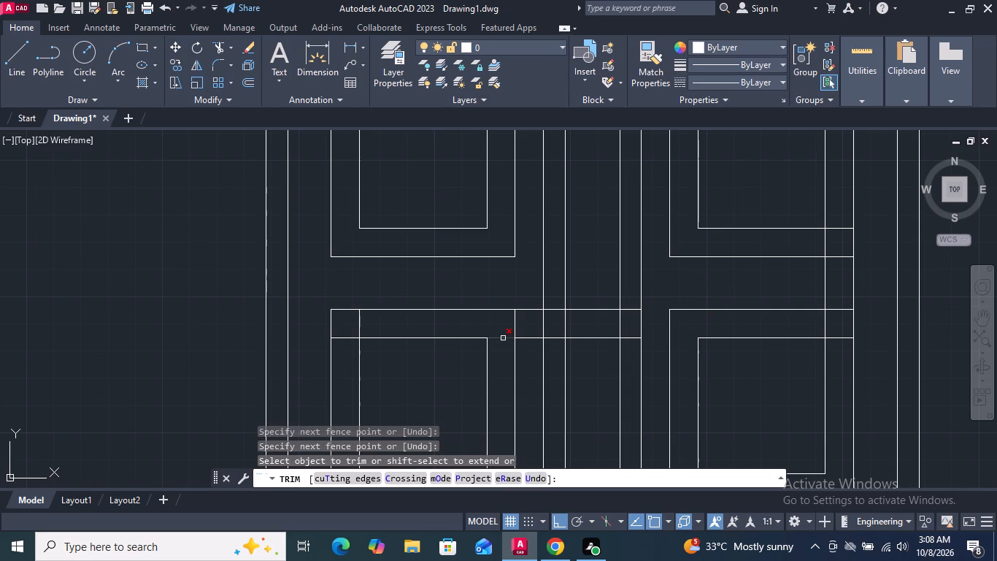
left_click(503, 337)
left_click_drag(374, 324, 361, 324)
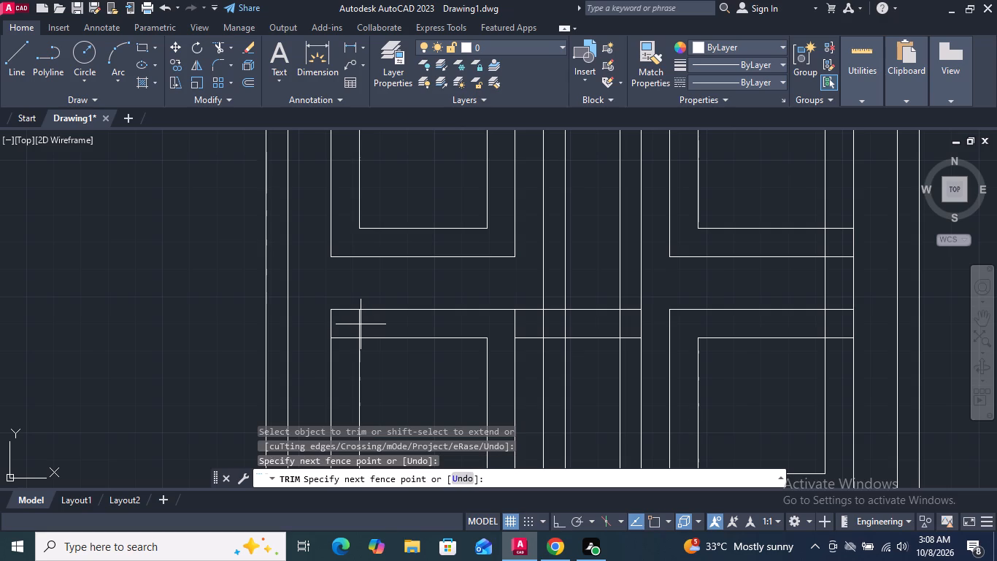
left_click_drag(361, 324, 347, 359)
Trim the fourth rail pair's remaining segments from the left panel across the central verticals, inside and between both vertical pairs.
scroll(396, 301, "down", 2)
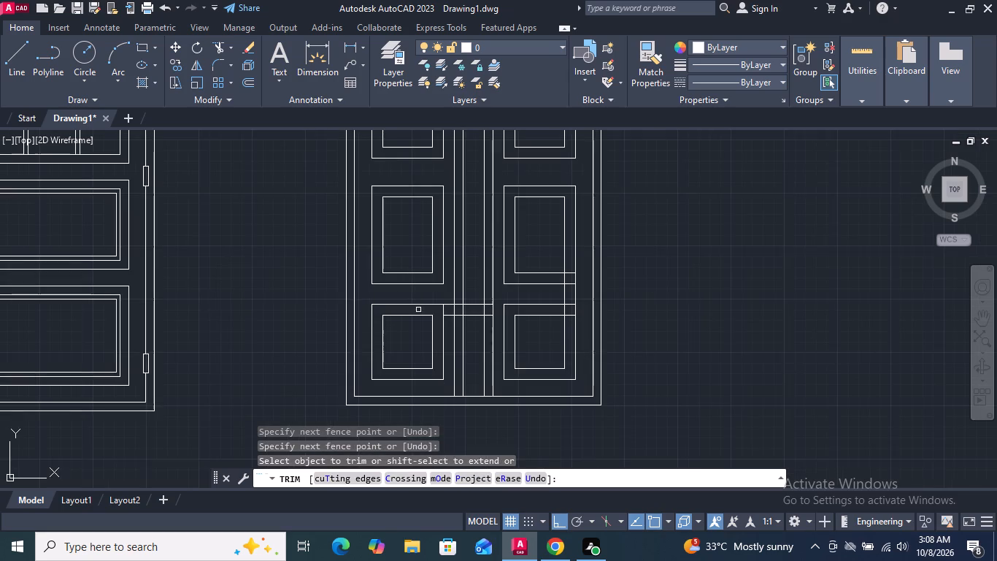
scroll(428, 312, "up", 5)
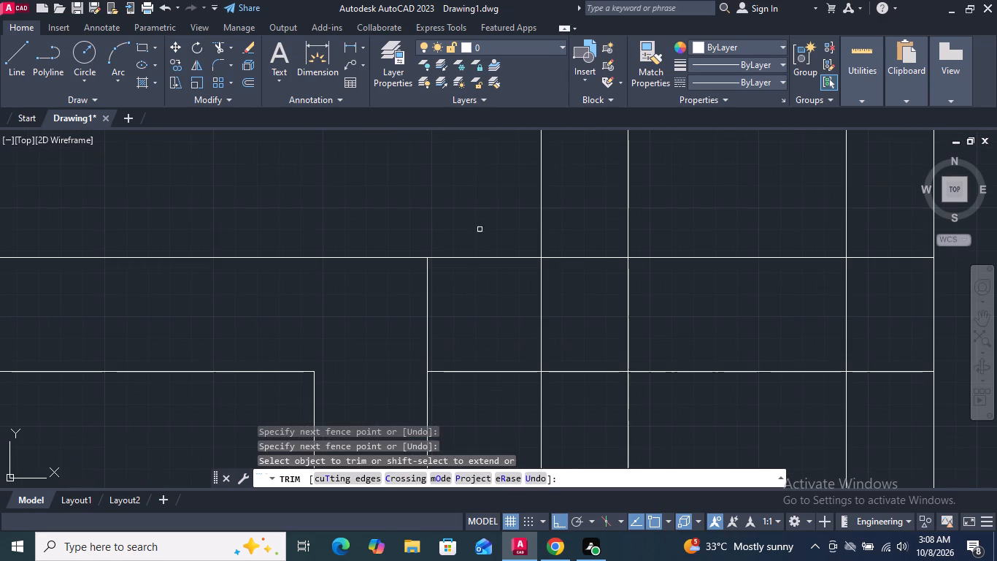
left_click_drag(480, 247, 504, 401)
scroll(482, 348, "down", 3)
scroll(496, 359, "up", 3)
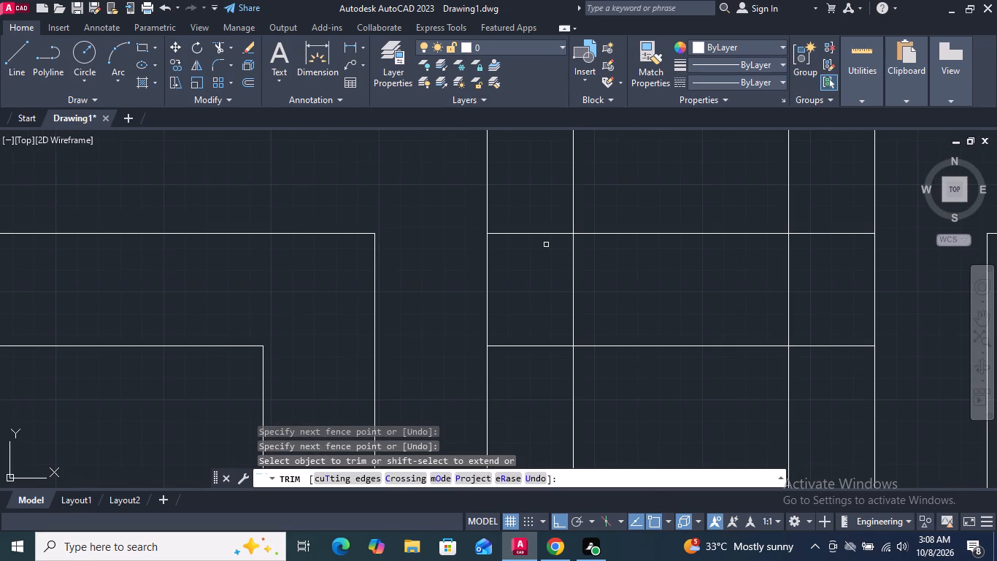
left_click_drag(530, 251, 528, 406)
left_click_drag(511, 214, 512, 220)
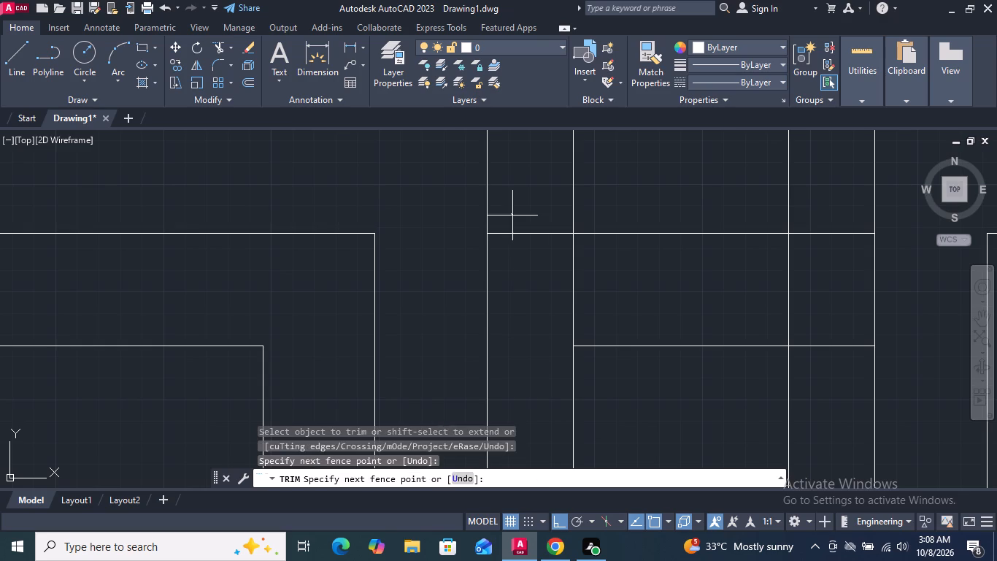
left_click_drag(512, 220, 527, 318)
scroll(629, 363, "down", 1)
scroll(763, 332, "up", 2)
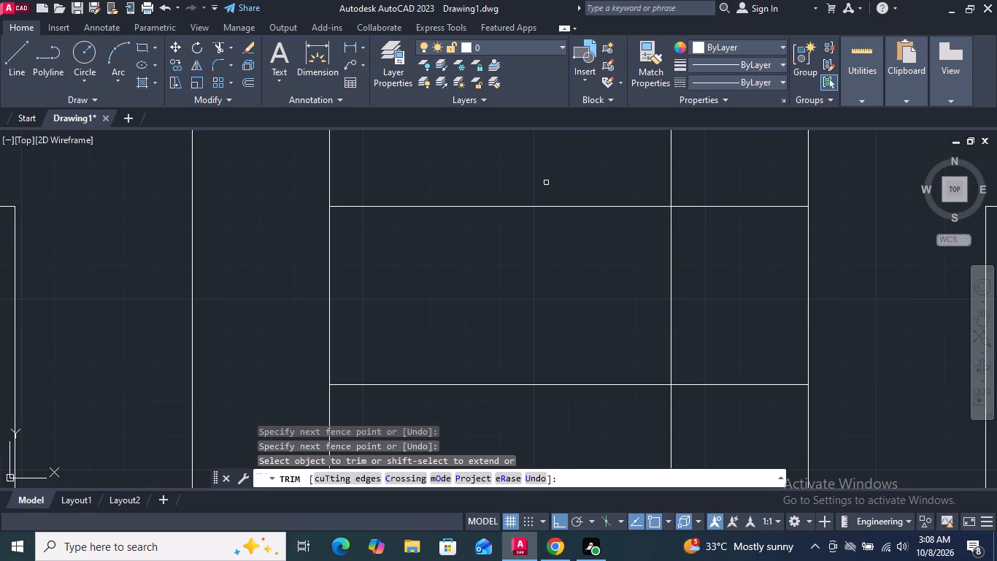
left_click_drag(731, 159, 725, 416)
scroll(725, 416, "down", 4)
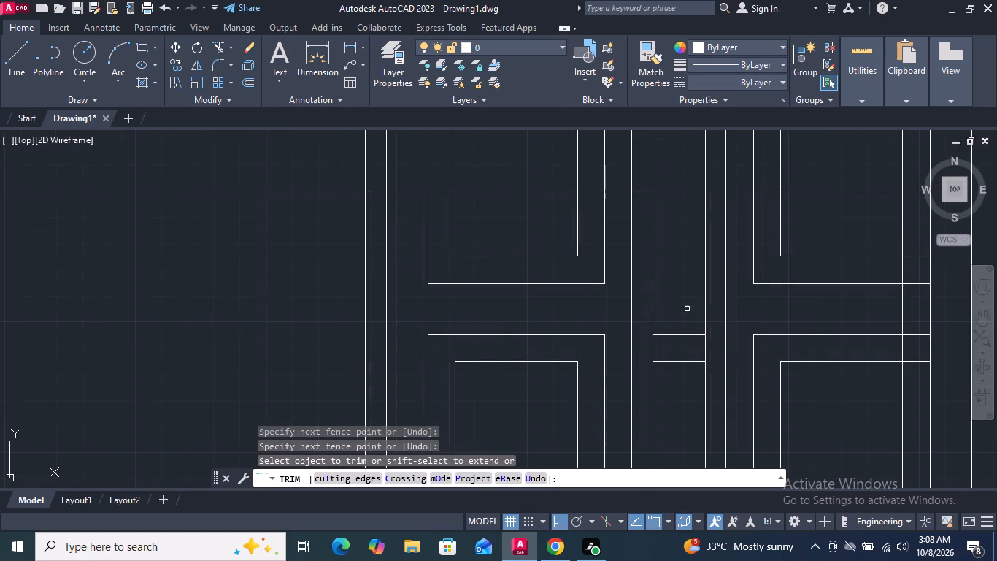
scroll(671, 324, "down", 2)
scroll(670, 341, "up", 3)
left_click_drag(676, 275, 676, 282)
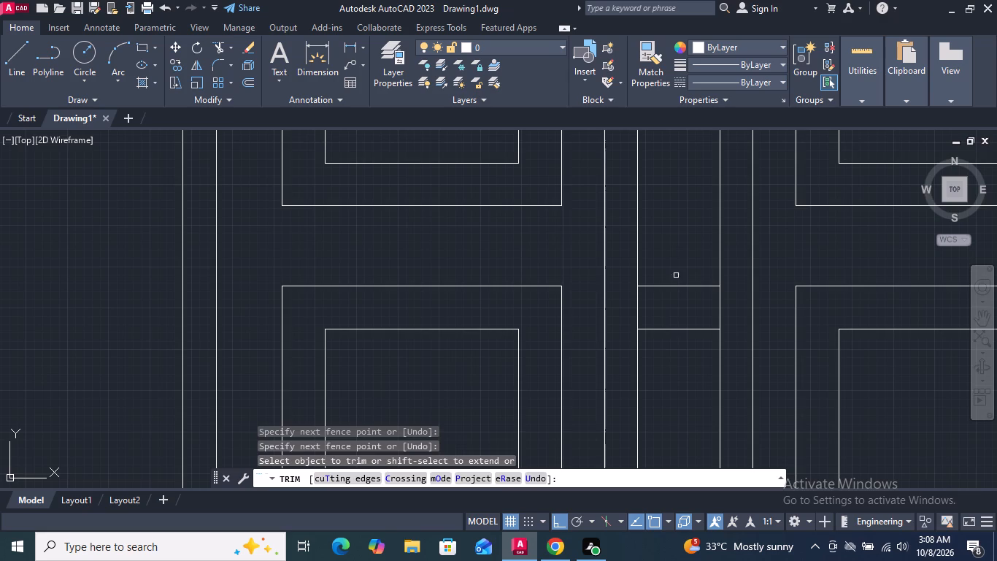
left_click_drag(676, 282, 677, 375)
scroll(671, 310, "down", 5)
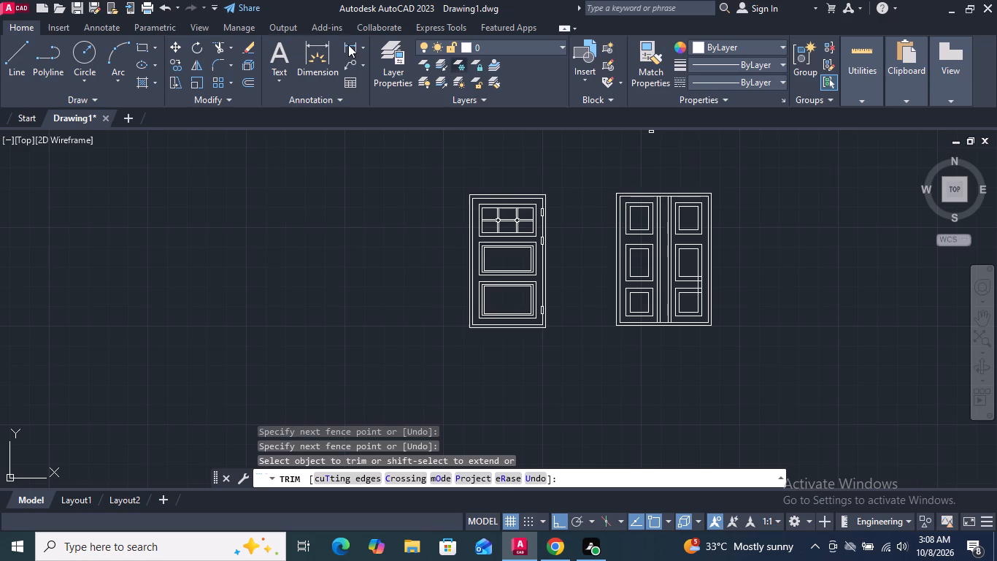
With Ortho off, draw four diagonal lines joining the inner and outer frame corners of the left panel's top section.
left_click(15, 56)
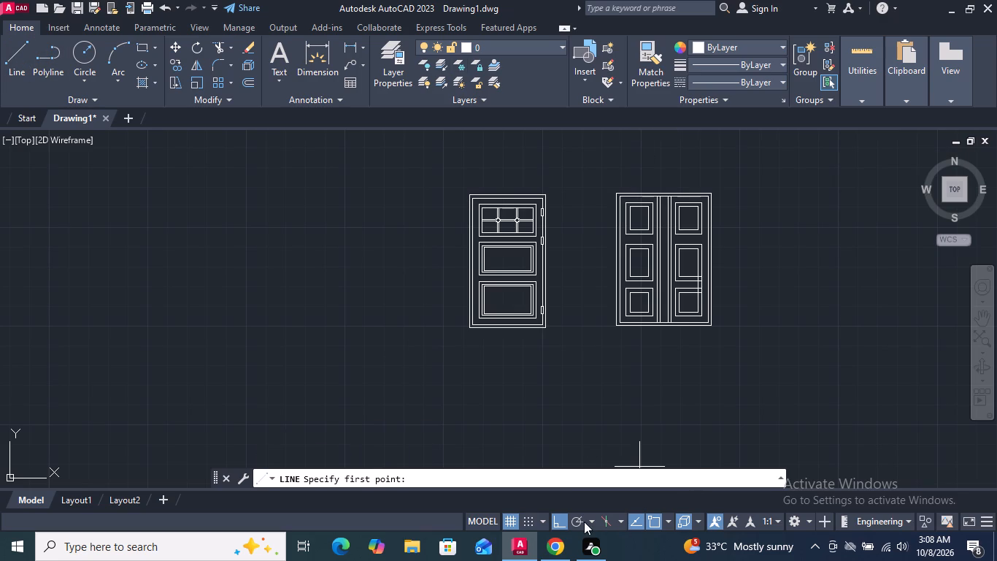
left_click(564, 520)
scroll(645, 202, "up", 3)
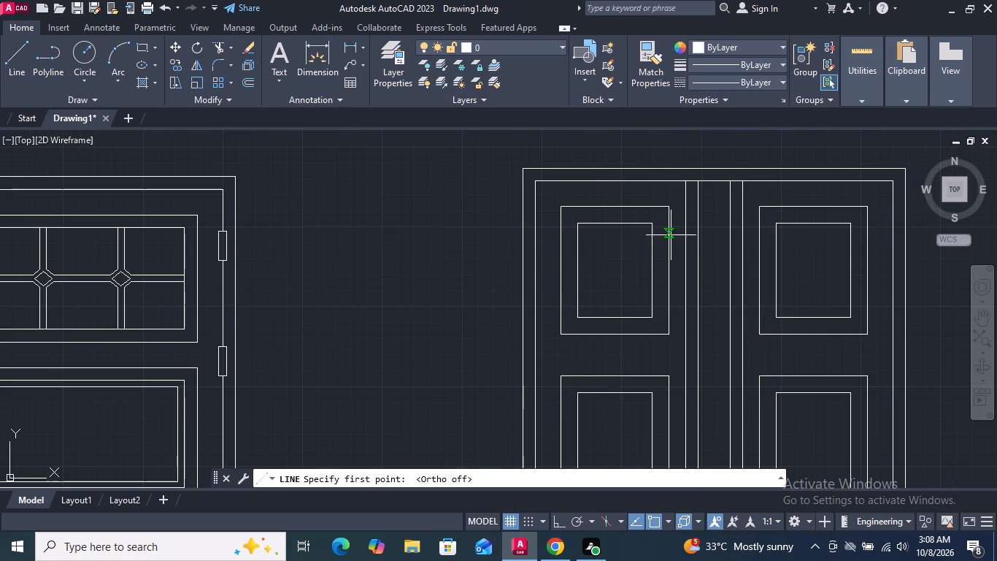
left_click(651, 223)
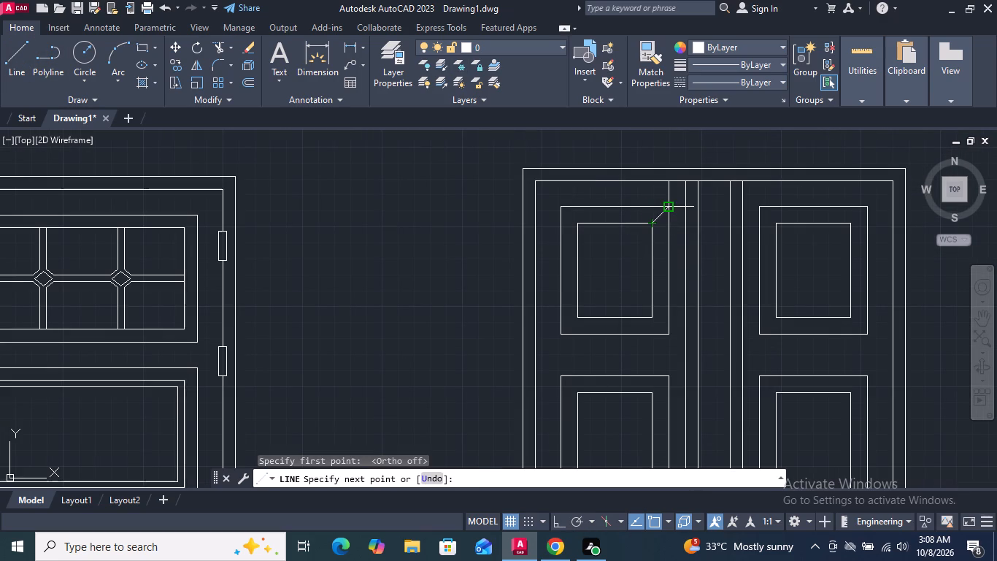
left_click(666, 202)
key("Return")
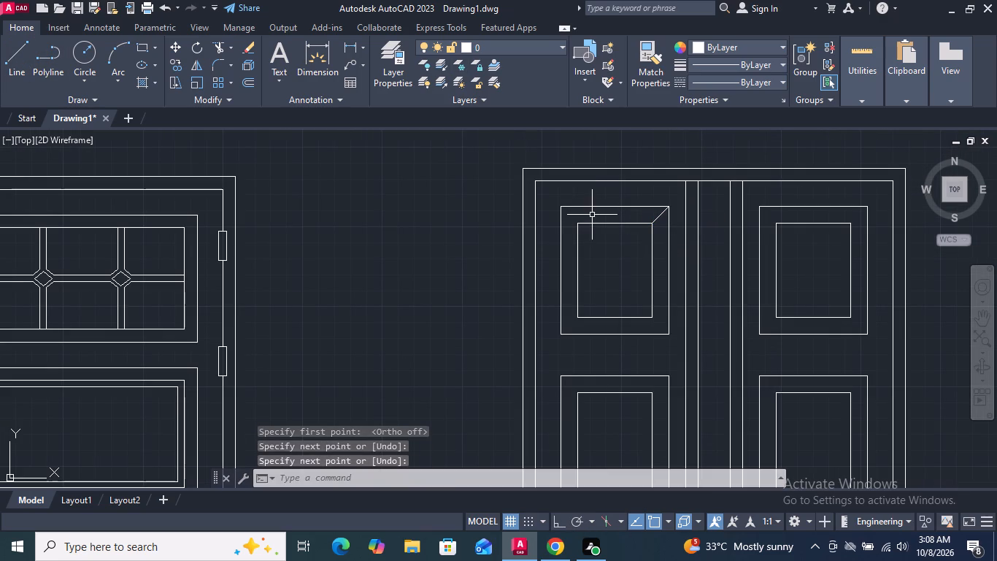
key("Return")
left_click(563, 208)
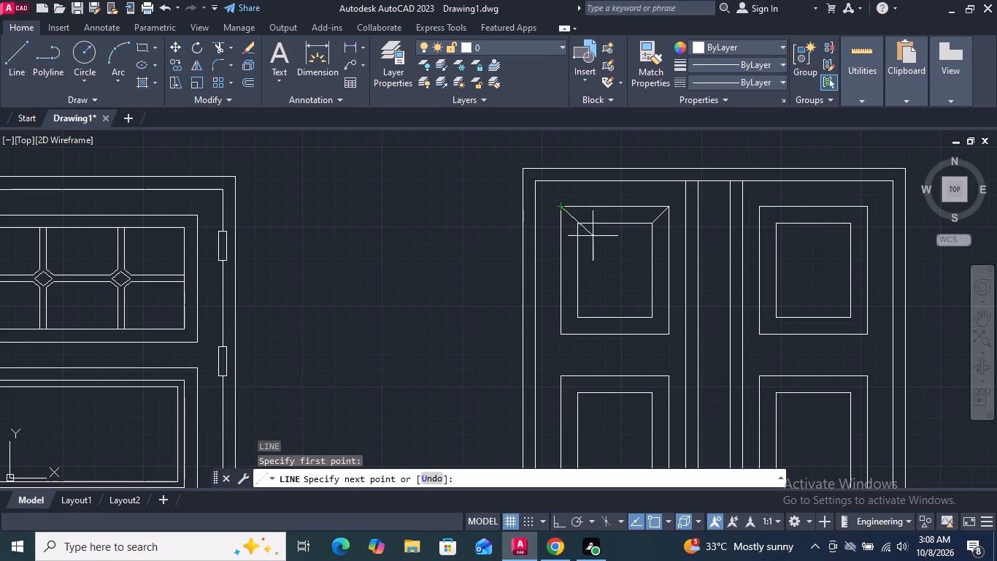
left_click(581, 224)
key("Return")
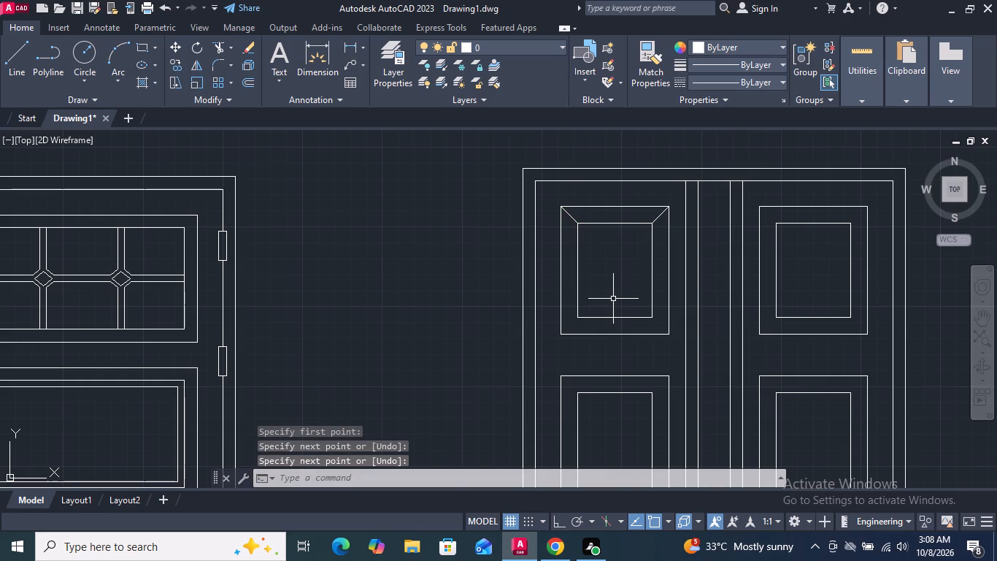
key("Return")
left_click(577, 317)
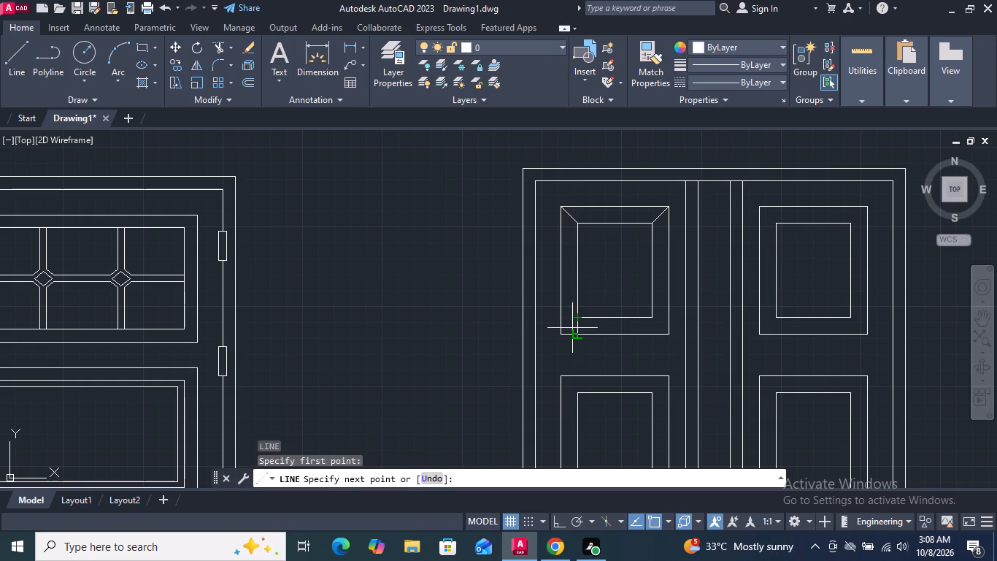
left_click(563, 336)
key("Return")
key("Return")
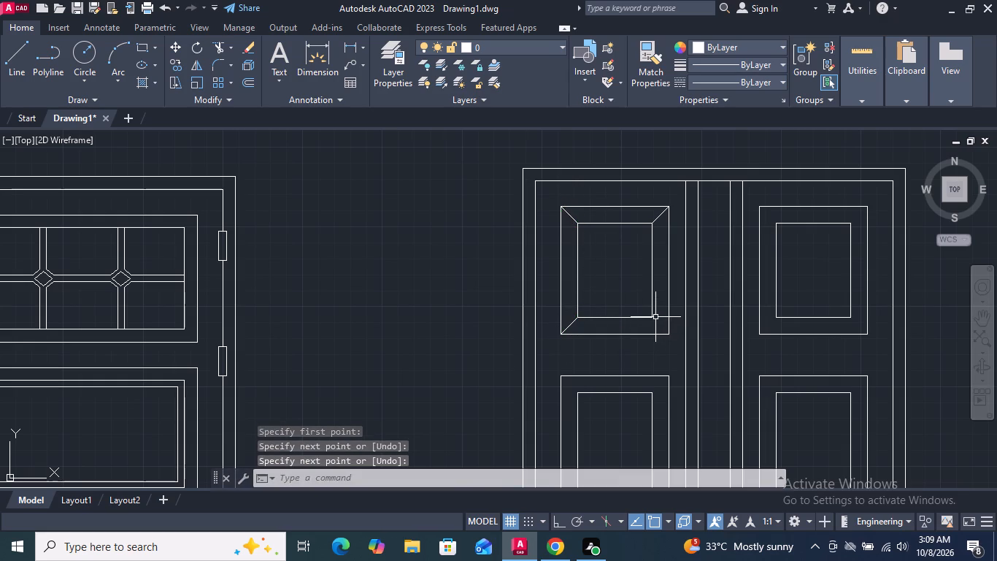
left_click(654, 316)
left_click(664, 332)
key("Return")
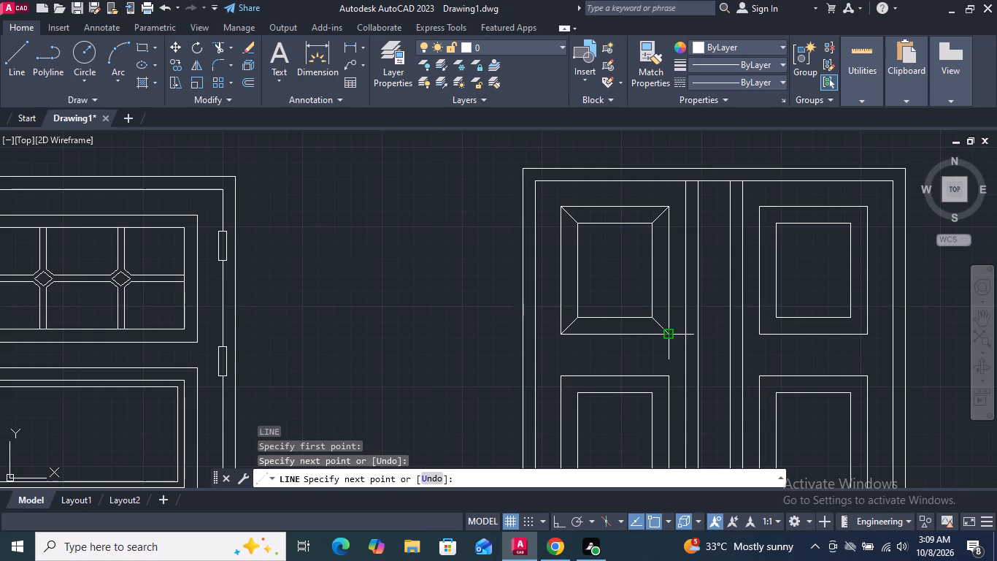
Draw four diagonal lines joining the inner and outer frame corners of the right panel's top section.
key("Return")
left_click(777, 313)
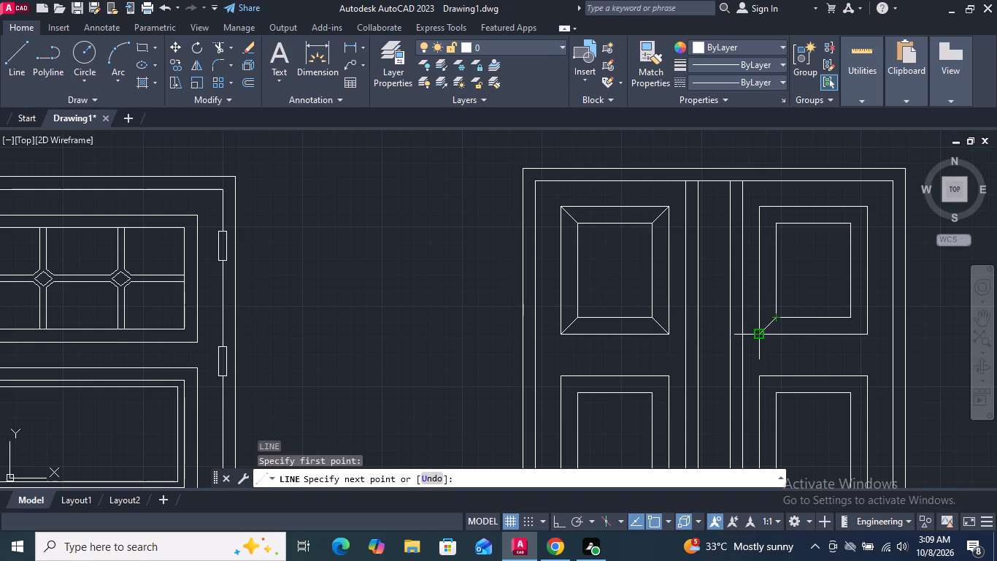
left_click(762, 331)
key("Return")
key("Return")
left_click(853, 316)
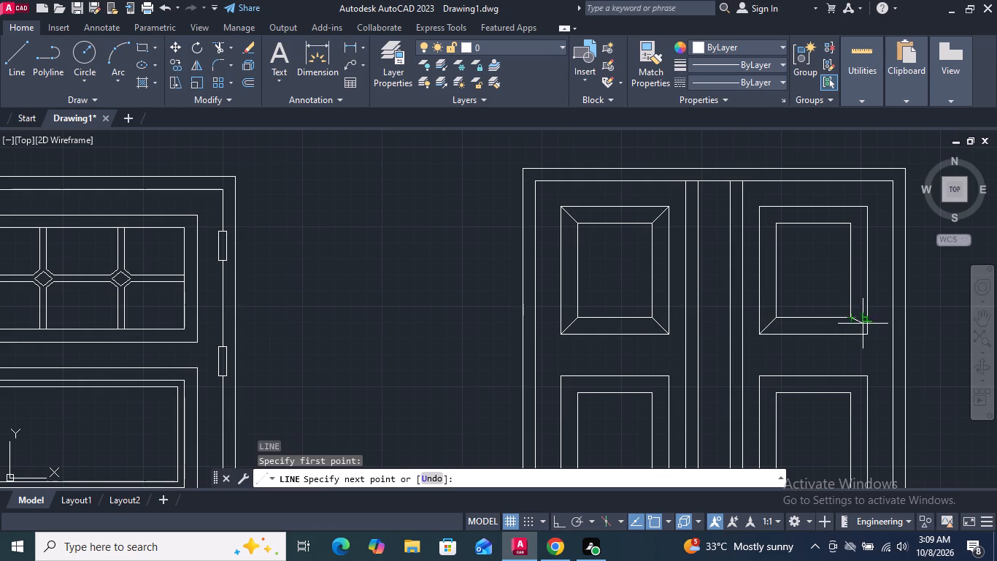
left_click(869, 335)
key("Return")
key("Return")
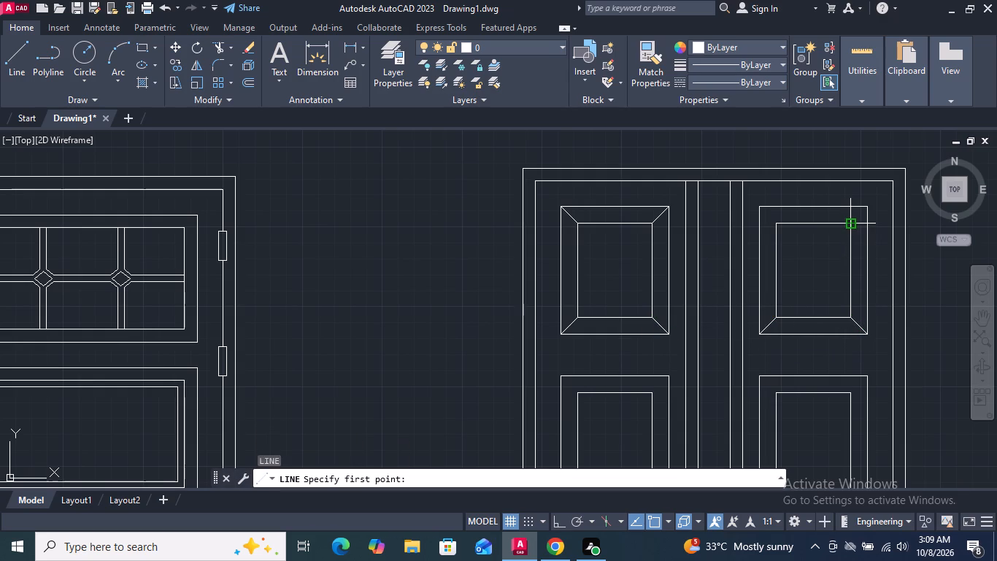
left_click(847, 221)
left_click(863, 205)
key("Return")
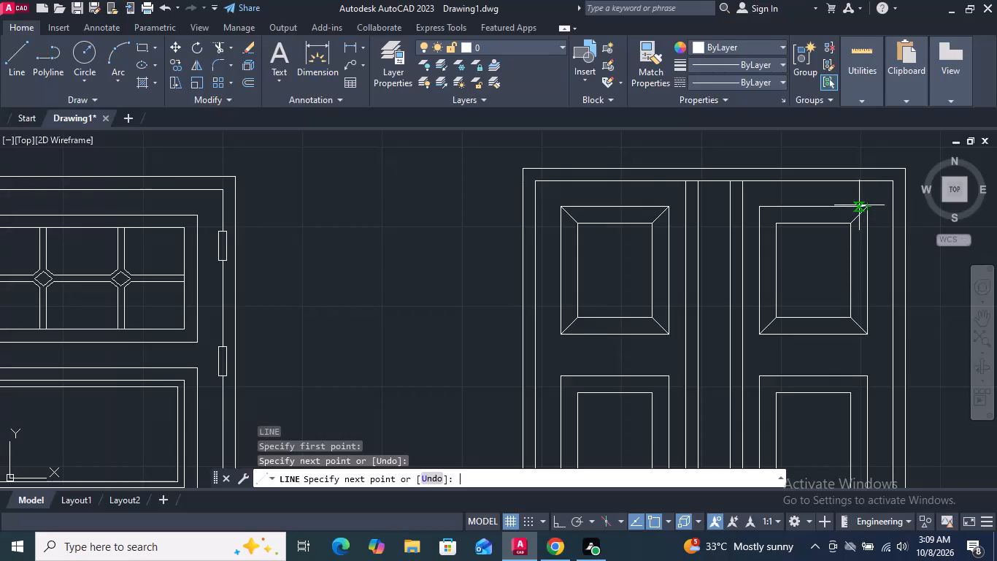
key("Return")
left_click(778, 224)
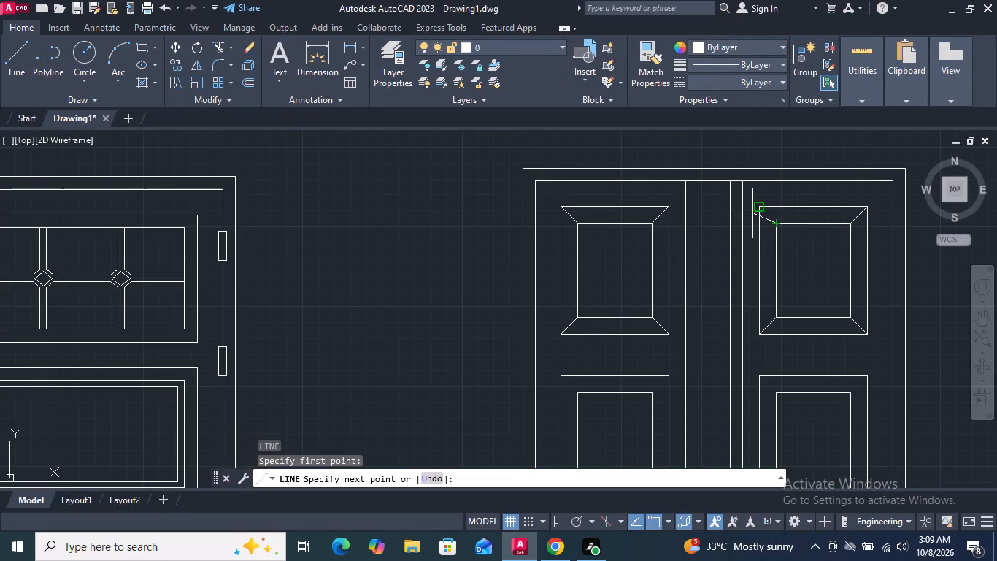
left_click(763, 208)
key("Return")
Draw two diagonal lines joining the inner and outer frame corners along the top of the right panel's middle section.
scroll(762, 204, "down", 3)
scroll(792, 232, "up", 2)
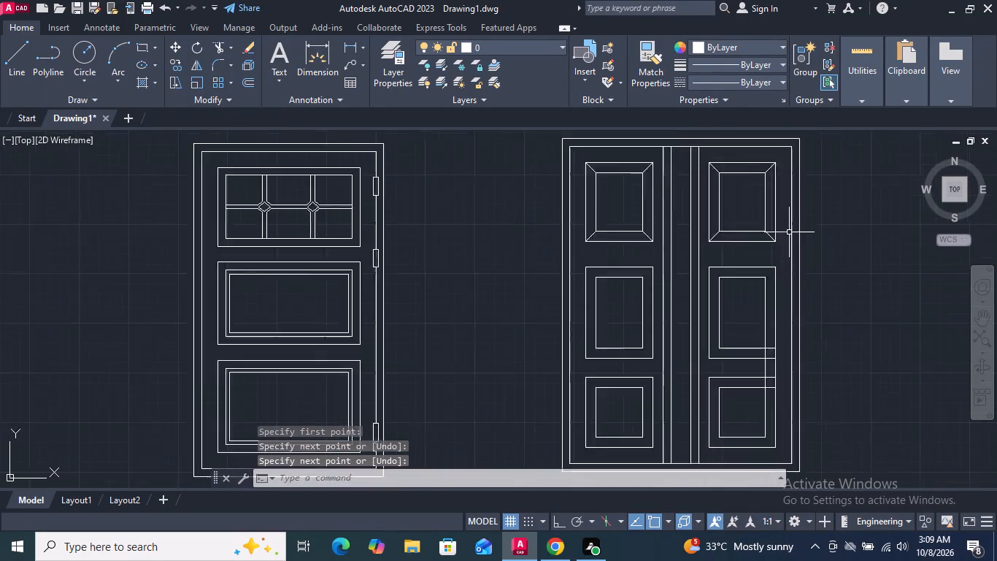
scroll(788, 233, "up", 1)
middle_click_drag(750, 342, 740, 283)
key("Return")
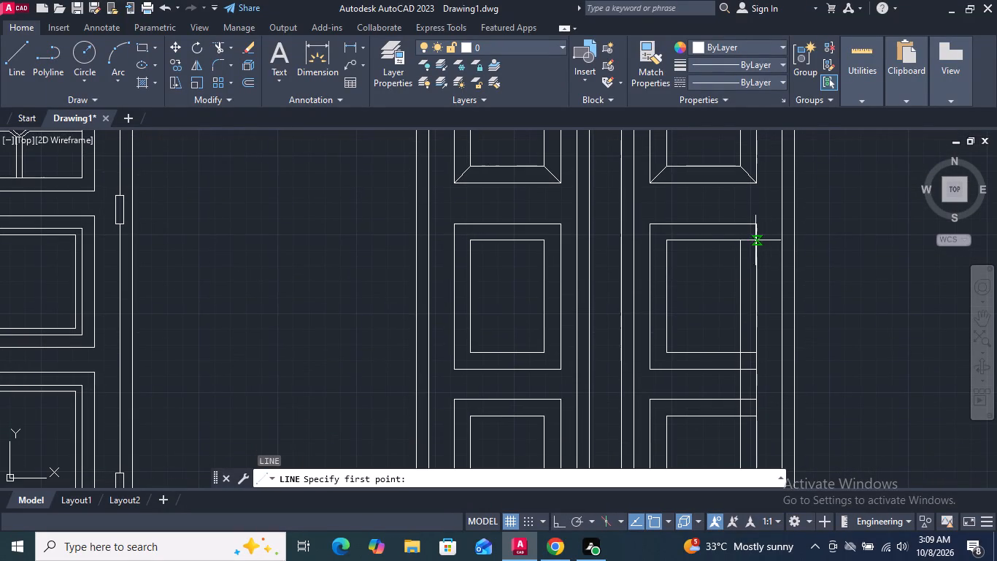
left_click(740, 242)
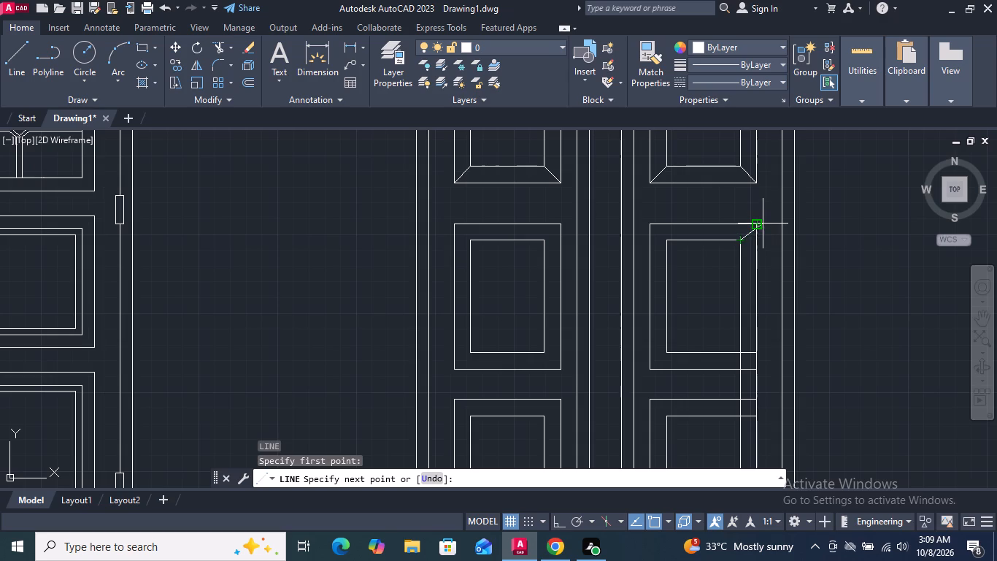
left_click(763, 223)
key("Return")
key("Return")
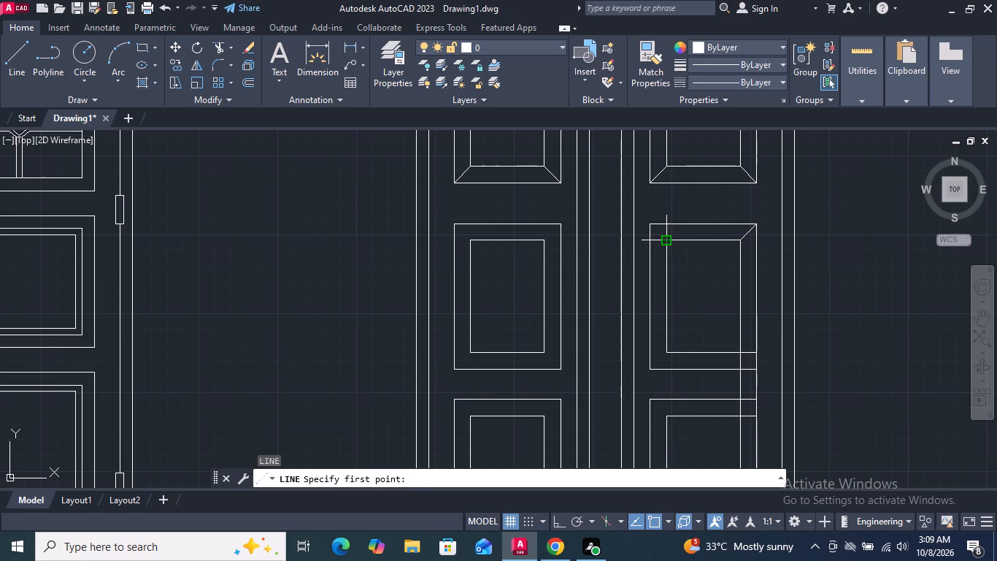
left_click(668, 240)
left_click(648, 218)
key("Return")
key("Return")
key("Return")
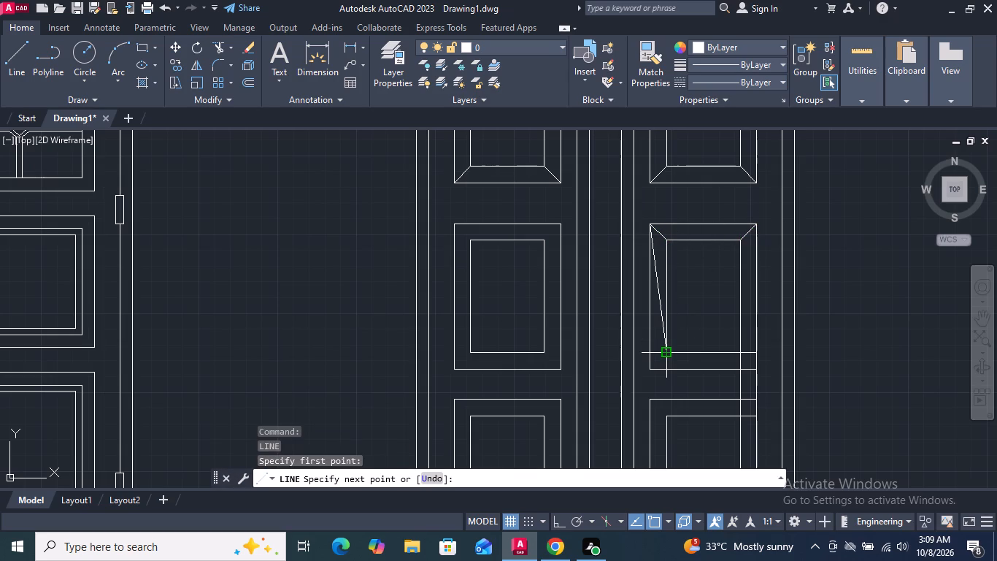
key("Escape")
Draw two diagonal lines joining the inner and outer frame corners along the bottom of the right panel's middle section.
key("space")
left_click(663, 348)
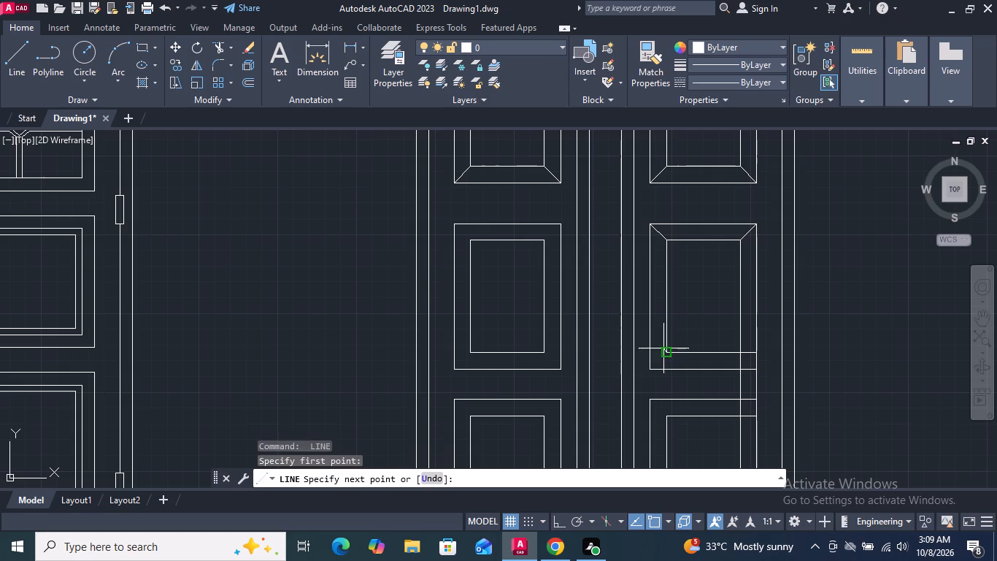
left_click(650, 367)
key("Return")
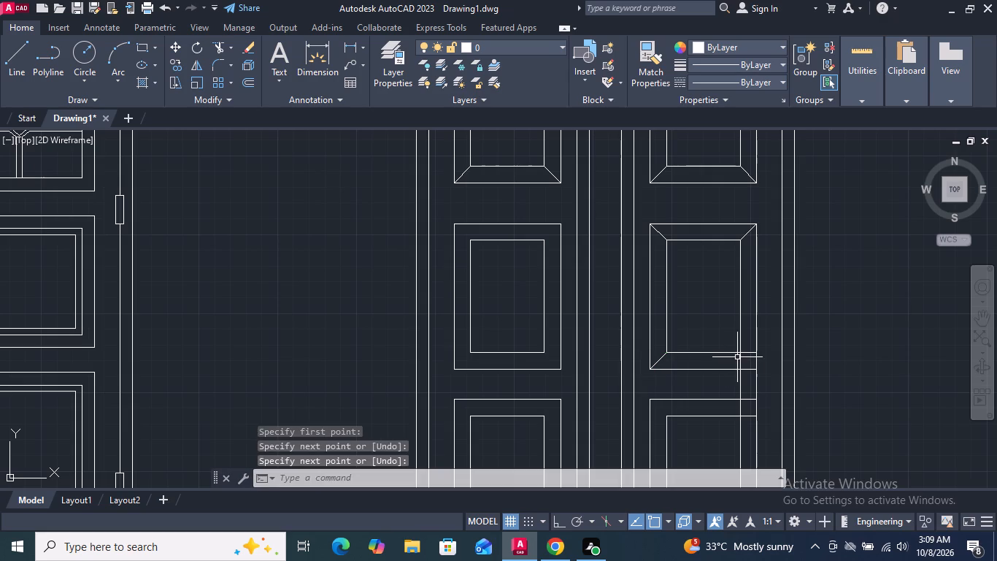
key("Return")
left_click(740, 348)
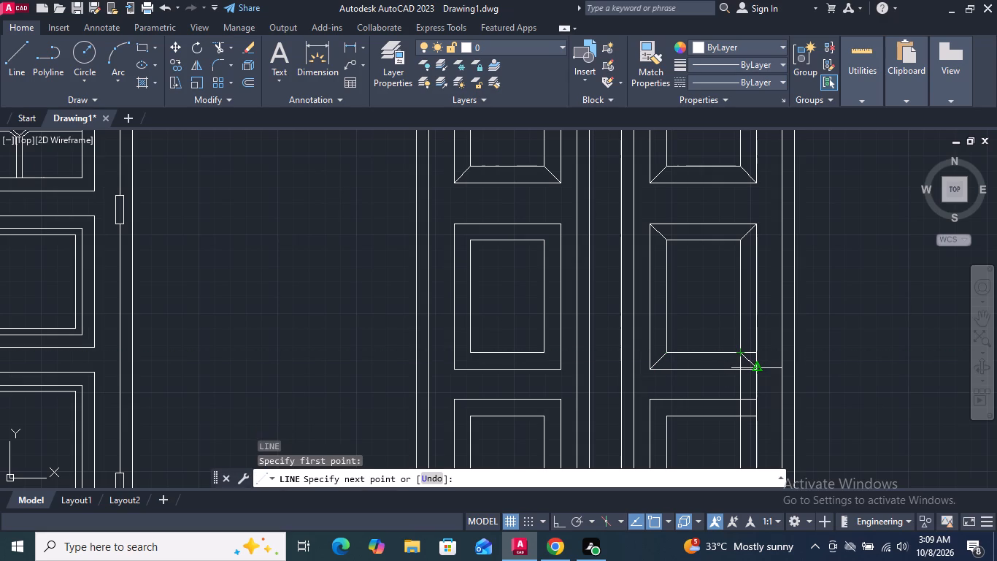
left_click(753, 369)
key("Return")
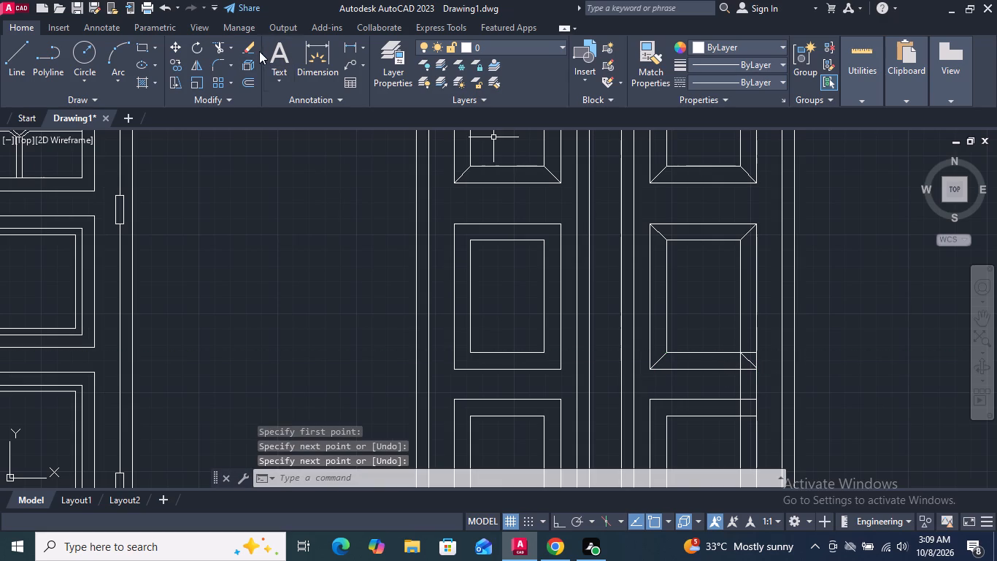
Trim the frame lines crossing between the right panel's middle and bottom sections, including the leftover stubs at their facing right corners.
left_click(225, 51)
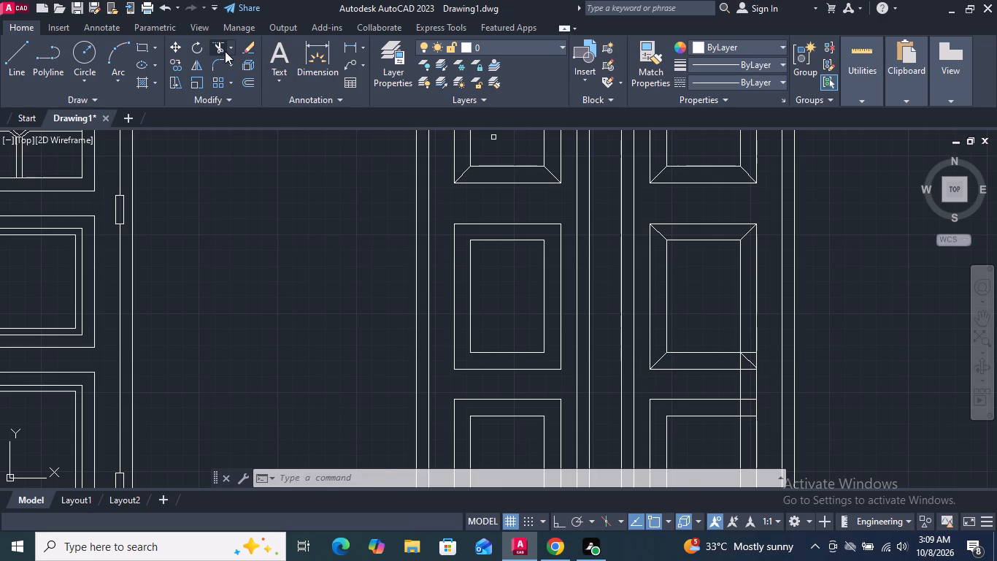
scroll(779, 389, "up", 2)
left_click_drag(736, 366, 684, 373)
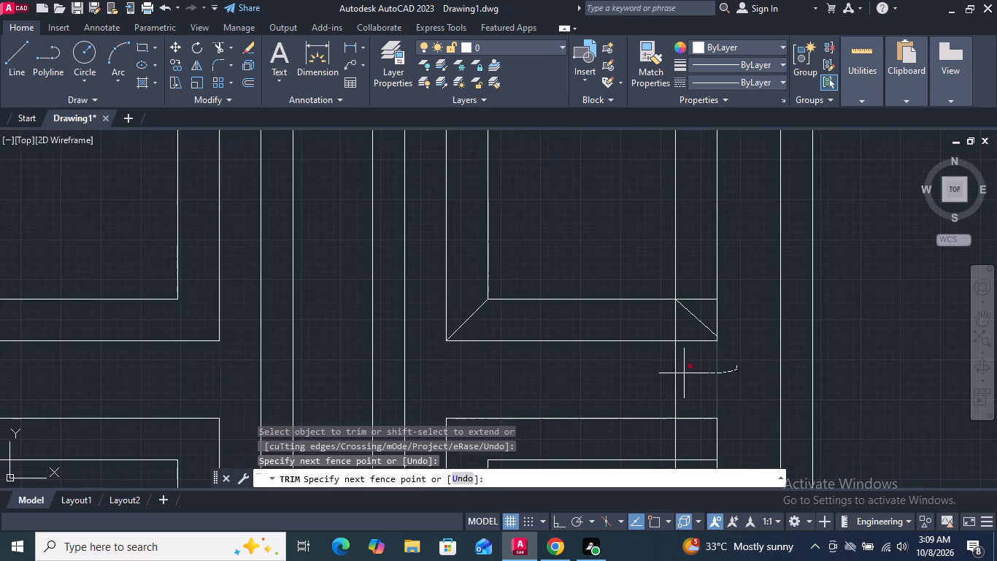
left_click_drag(684, 373, 636, 373)
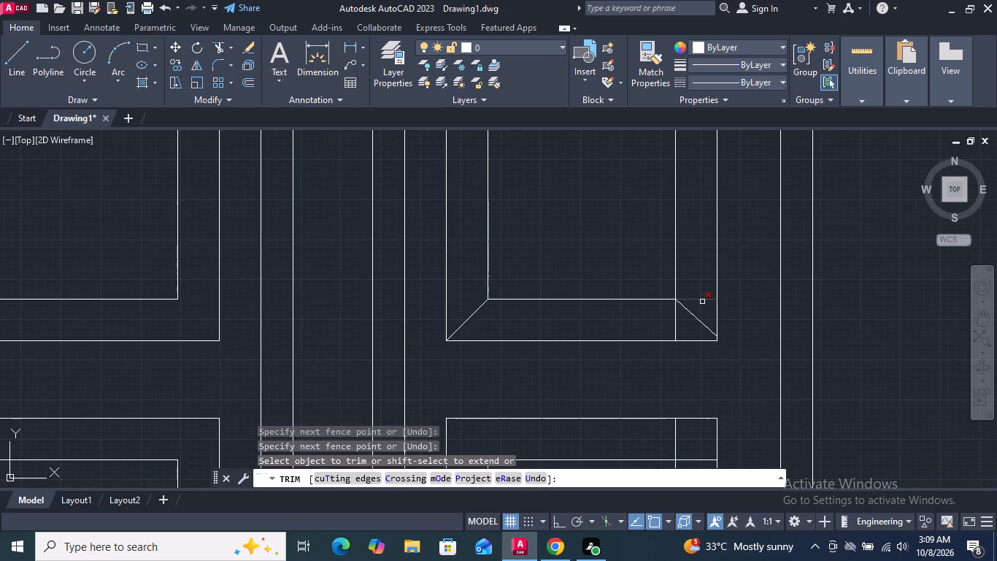
left_click(702, 299)
left_click(677, 329)
scroll(701, 234, "down", 2)
scroll(688, 311, "up", 3)
left_click_drag(688, 308, 739, 389)
scroll(724, 304, "down", 3)
key("Return")
scroll(637, 352, "down", 2)
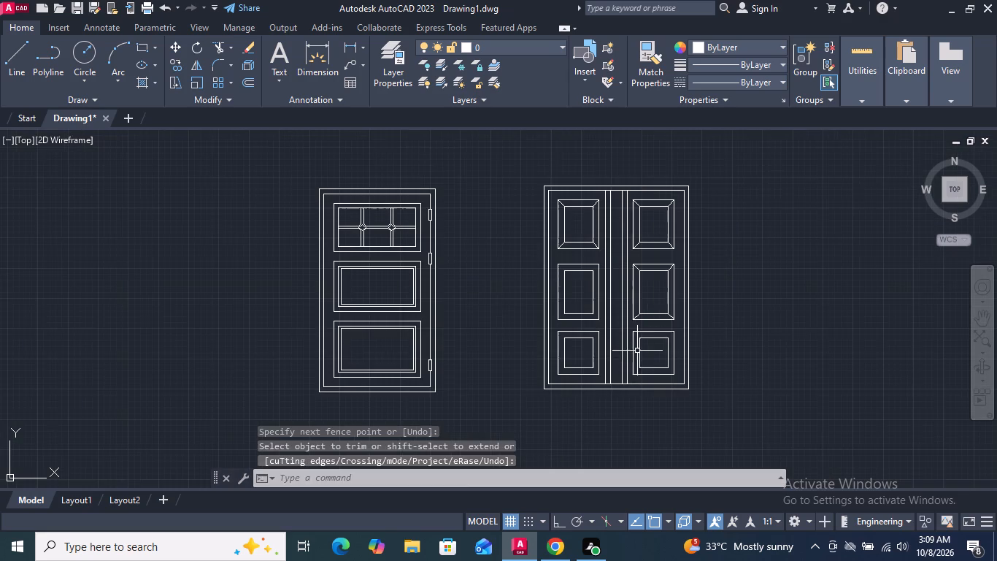
Draw four diagonal lines joining the inner and outer frame corners of the right panel's bottom section.
scroll(676, 340, "up", 1)
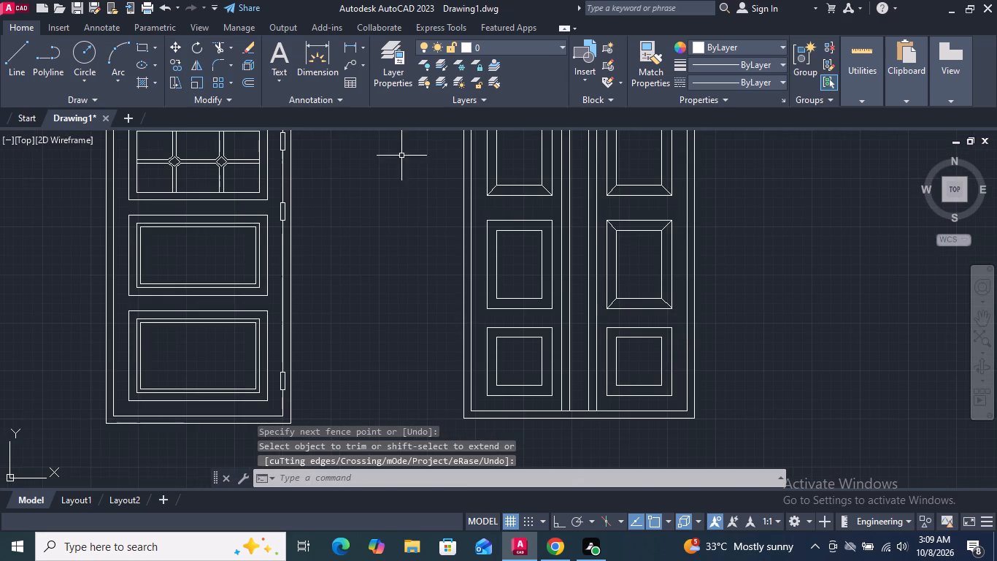
left_click(11, 53)
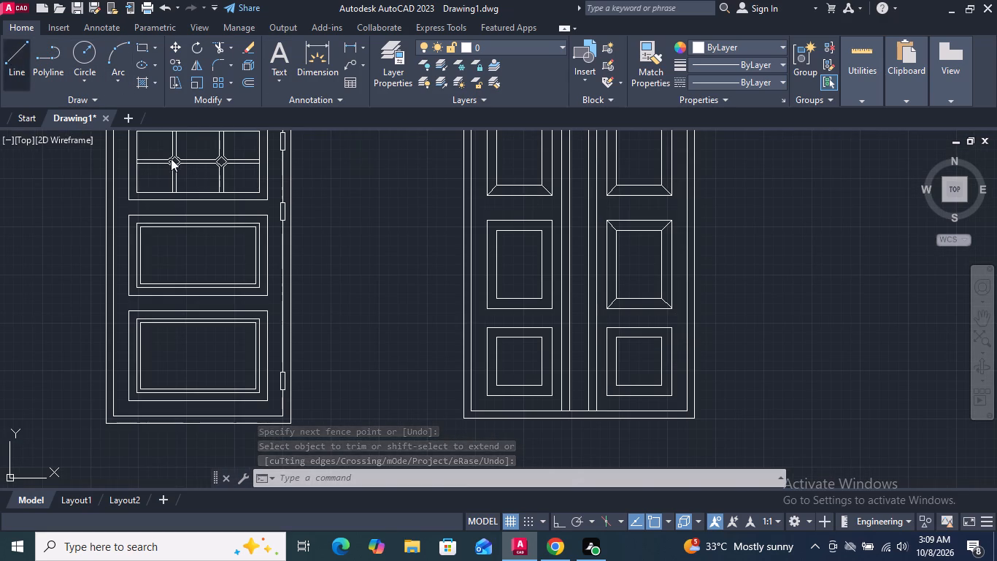
left_click(615, 337)
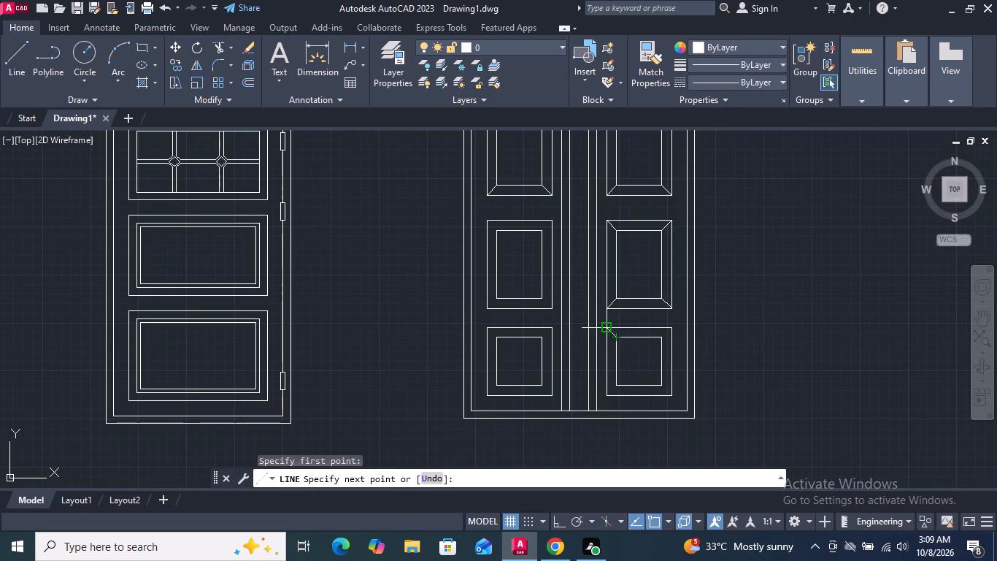
left_click(607, 325)
key("Return")
key("Return")
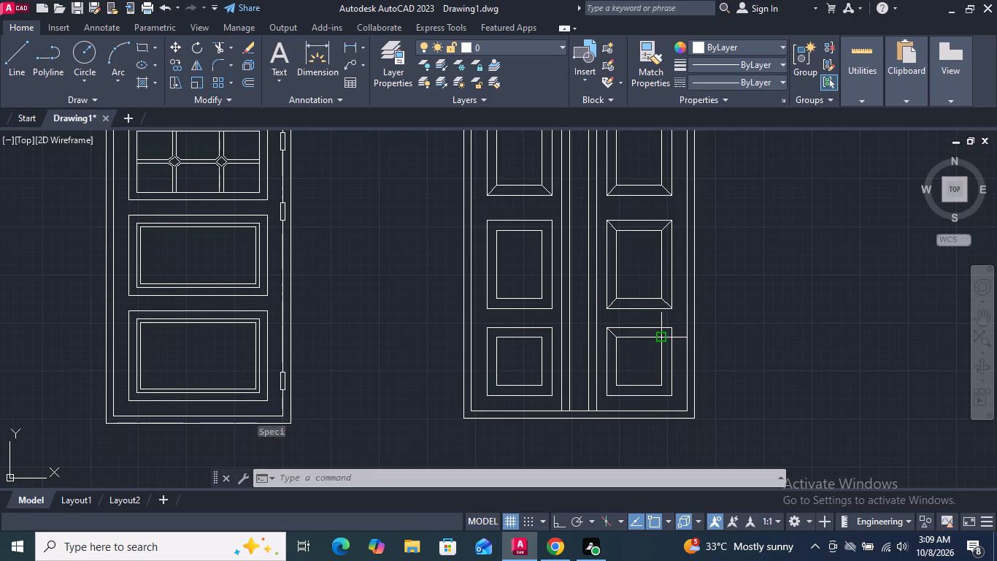
left_click(661, 333)
left_click(671, 328)
key("Return")
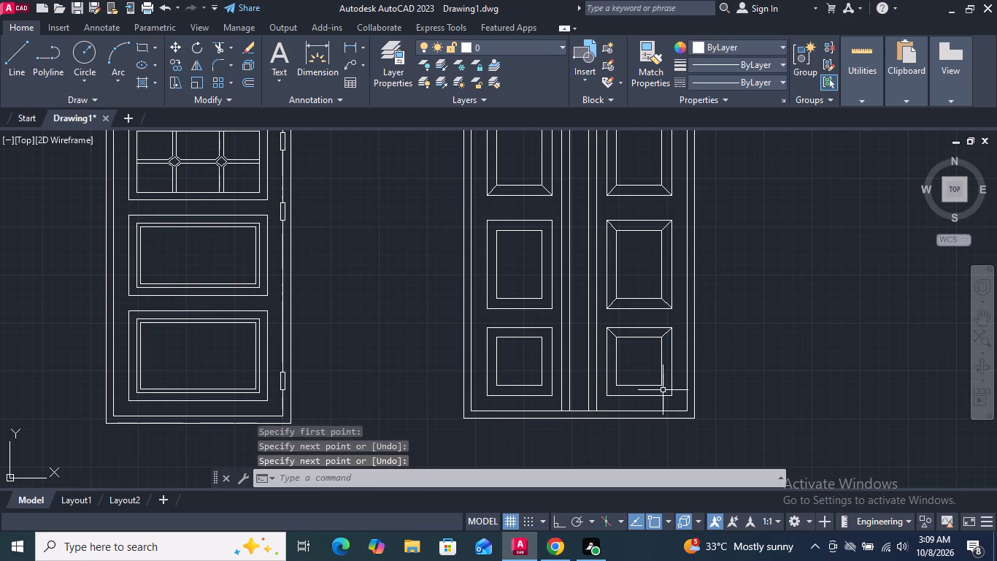
key("Return")
left_click(662, 389)
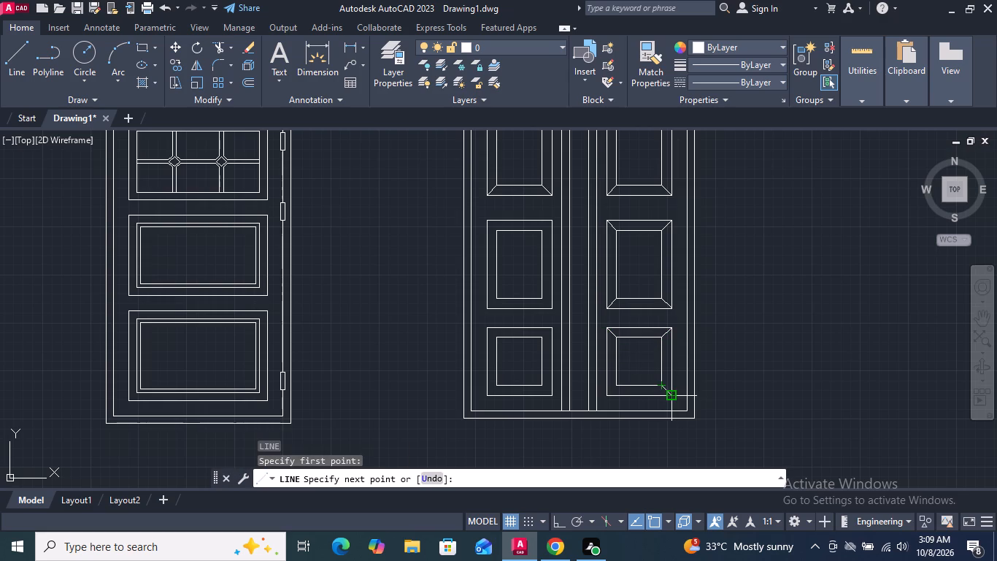
left_click(672, 394)
key("Return")
key("Return")
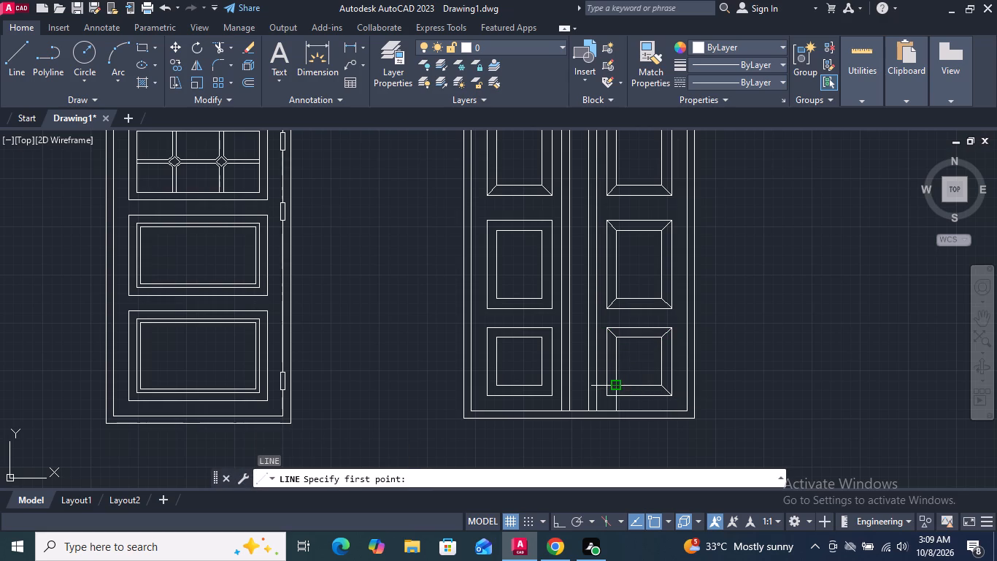
left_click(620, 385)
left_click(610, 394)
key("Return")
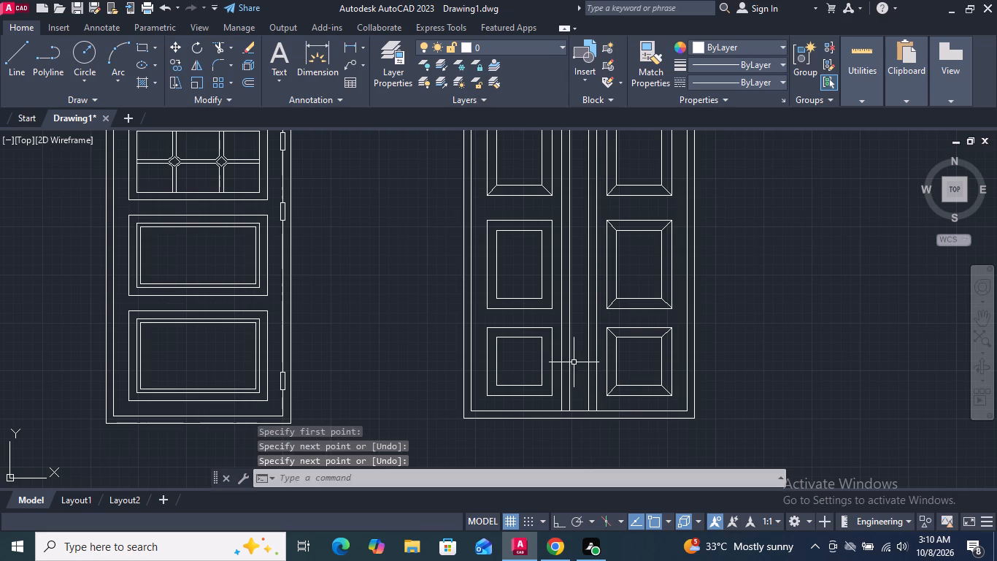
Draw diagonal lines joining the inner and outer frames at the upper-right, lower-right and lower-left corners of the left panel's bottom section.
key("Return")
left_click(539, 337)
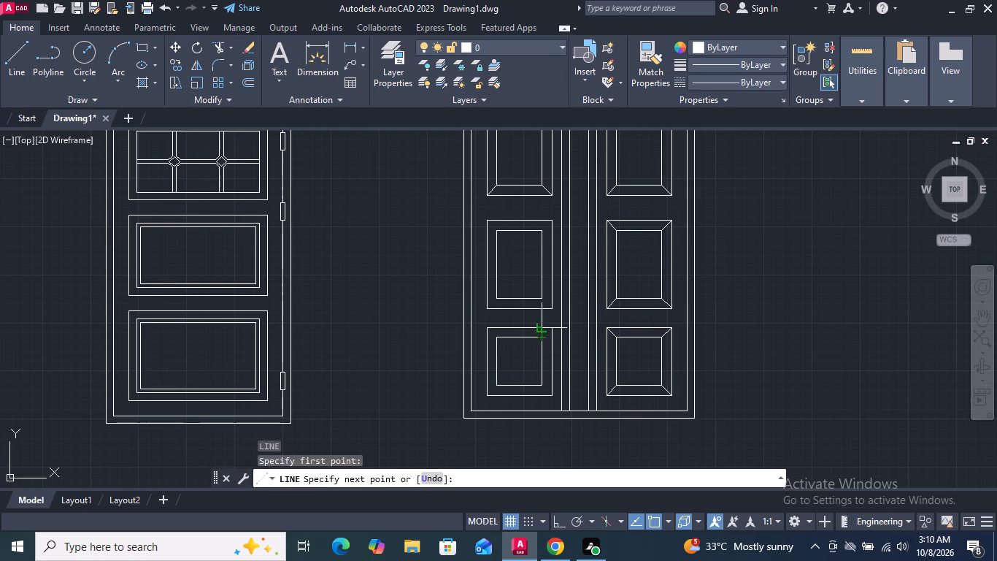
left_click(547, 326)
key("Return")
key("Return")
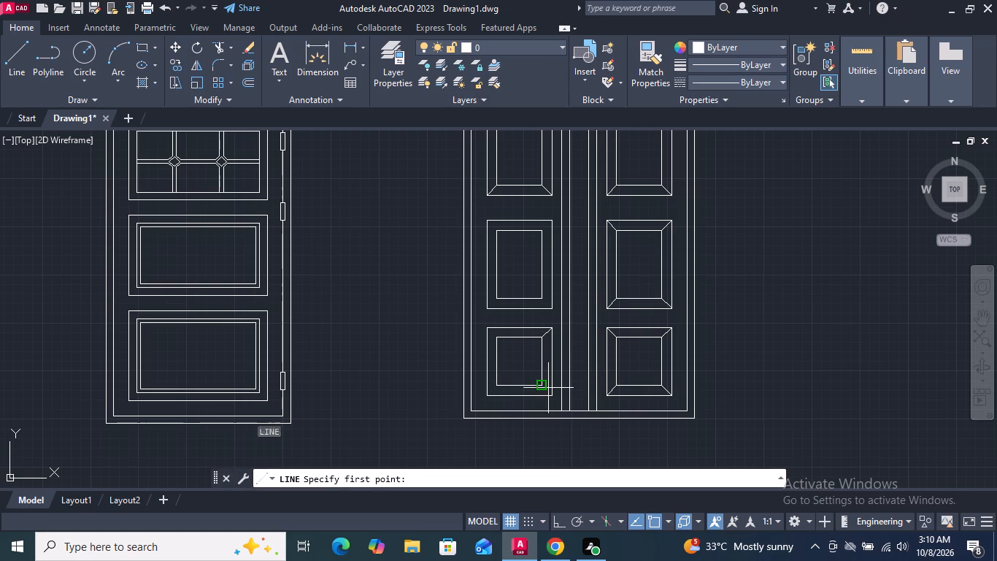
left_click(544, 385)
left_click(555, 399)
key("Return")
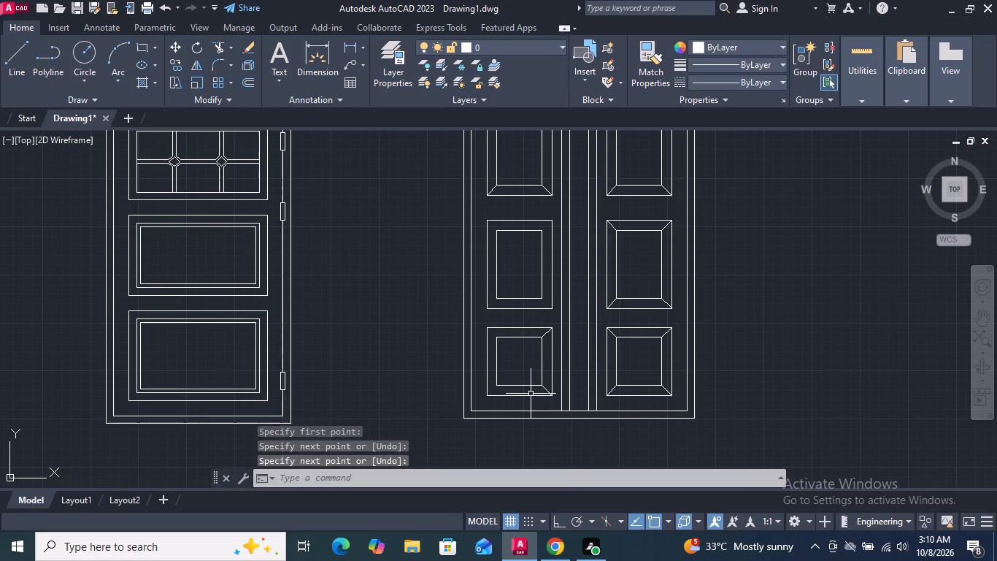
key("Return")
left_click(500, 386)
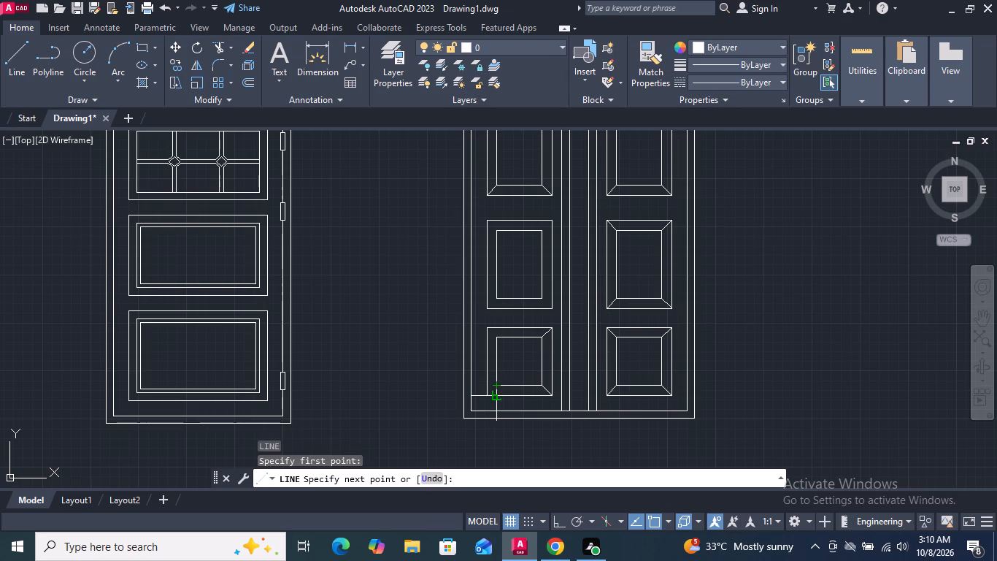
left_click(488, 395)
key("Return")
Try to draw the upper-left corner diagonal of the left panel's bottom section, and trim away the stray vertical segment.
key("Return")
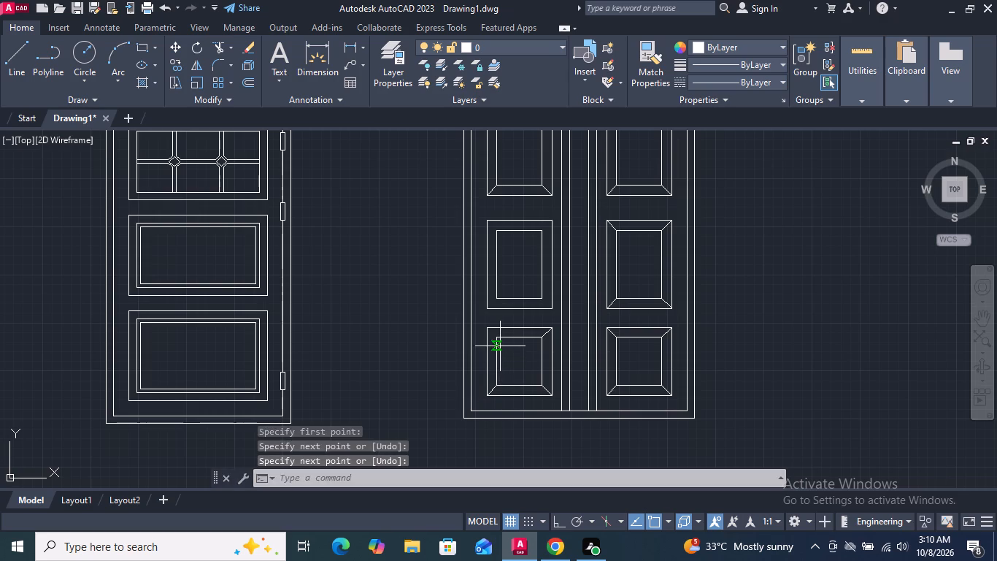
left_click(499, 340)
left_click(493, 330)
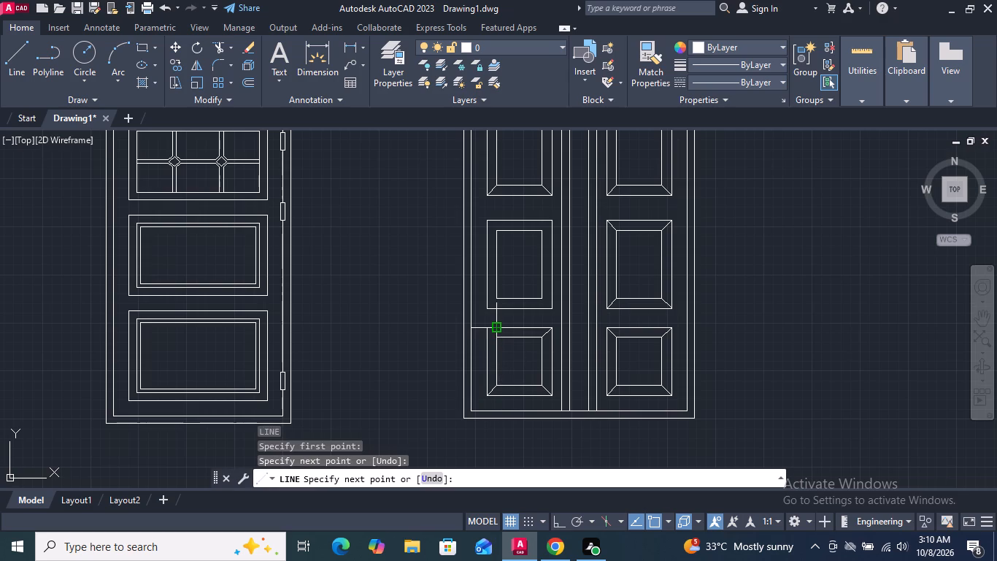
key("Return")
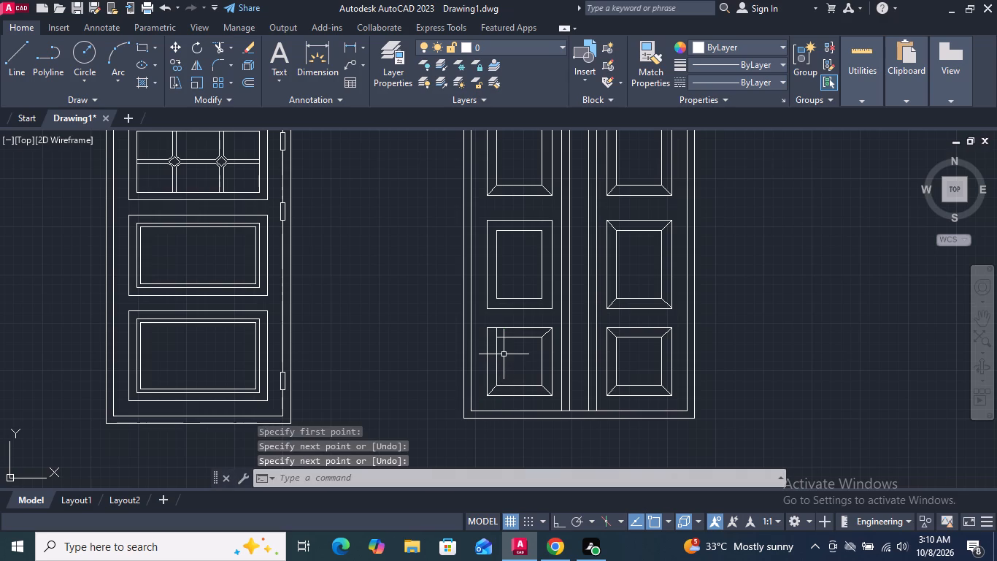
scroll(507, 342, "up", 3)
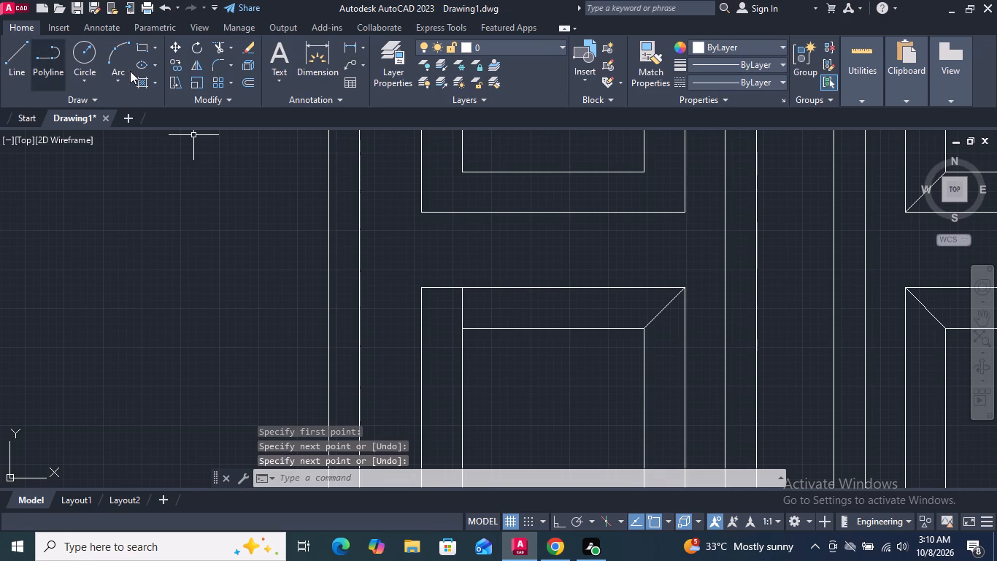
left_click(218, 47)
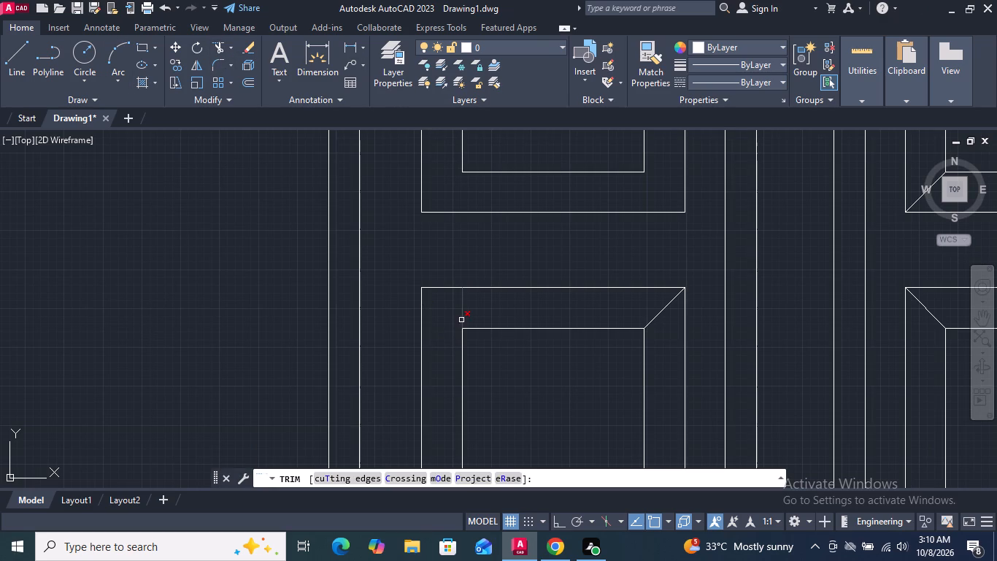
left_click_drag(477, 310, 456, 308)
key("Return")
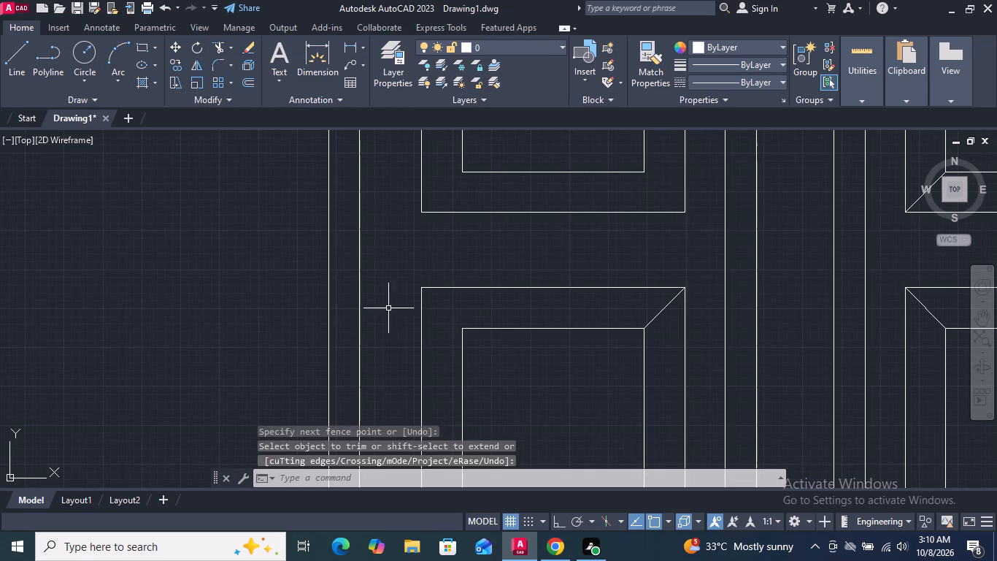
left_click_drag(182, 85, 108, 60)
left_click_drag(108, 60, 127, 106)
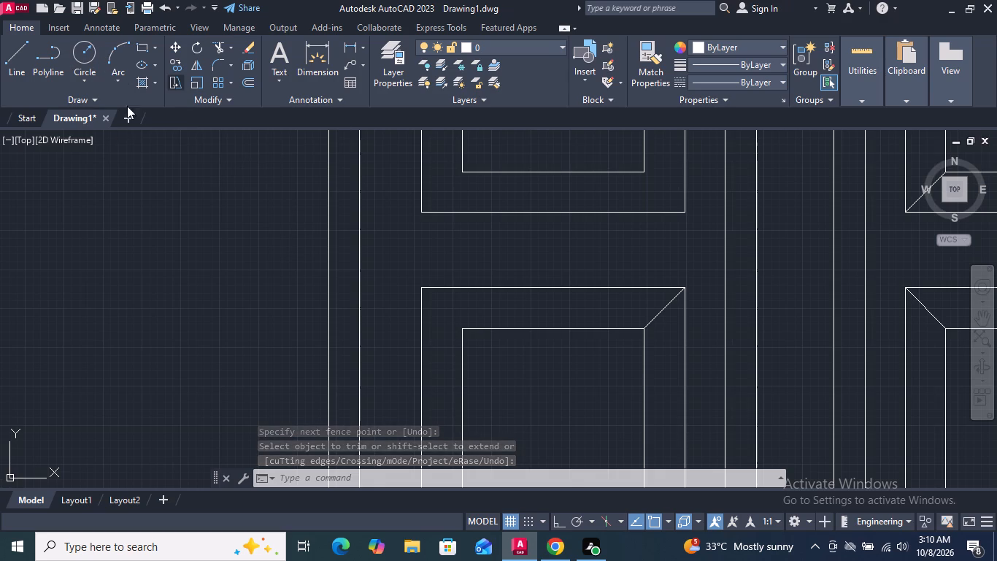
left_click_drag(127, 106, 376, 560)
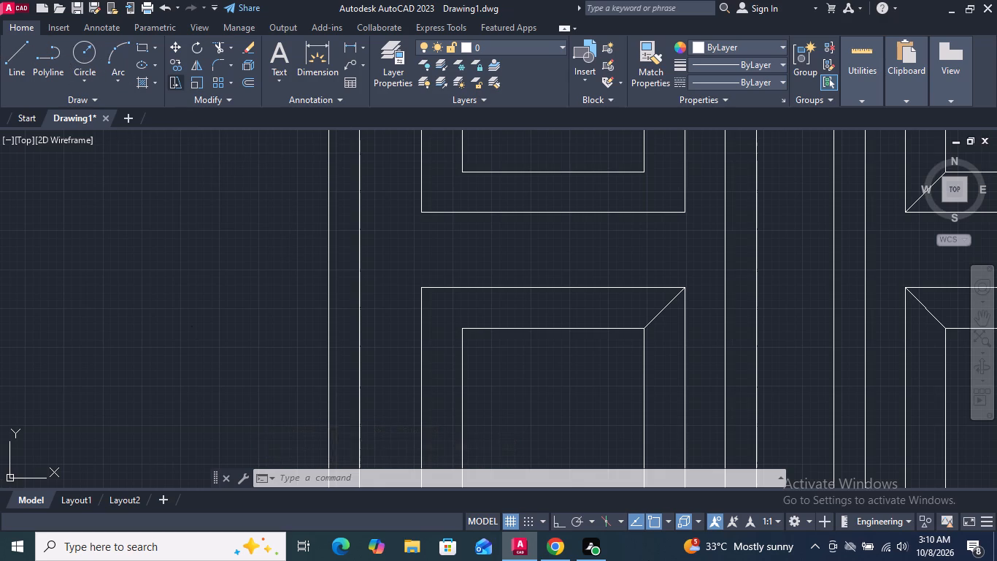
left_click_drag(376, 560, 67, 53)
Draw the diagonal line joining the inner and outer frames at the upper-left corner of the left panel's bottom section.
left_click_drag(67, 53, 91, 68)
left_click(11, 64)
scroll(483, 322, "down", 2)
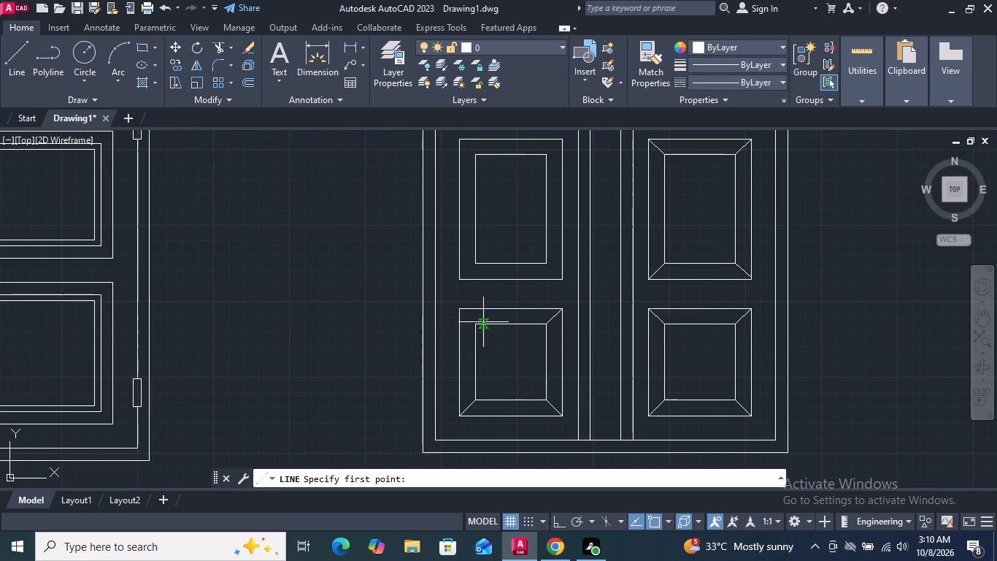
scroll(477, 321, "up", 4)
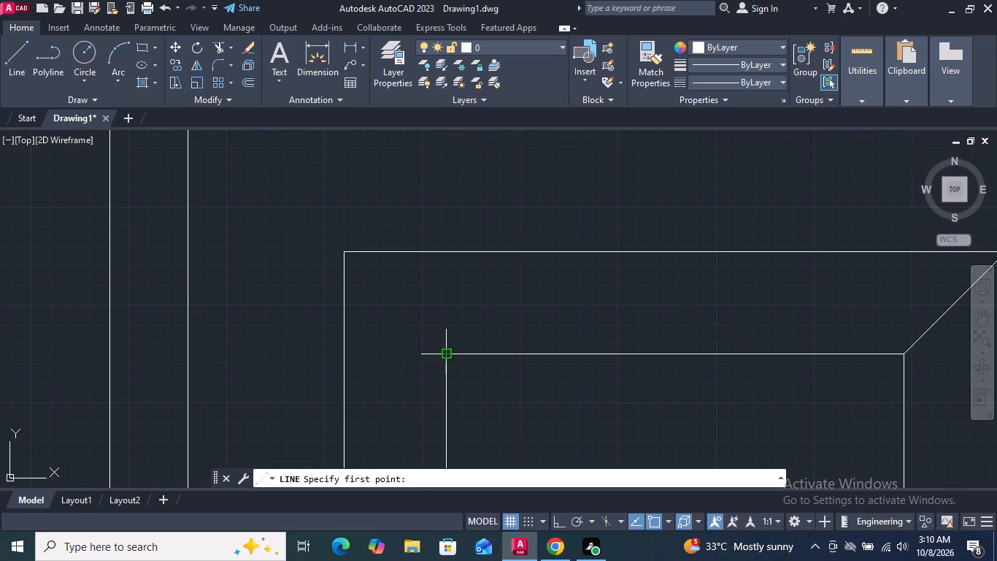
left_click(442, 352)
left_click(345, 254)
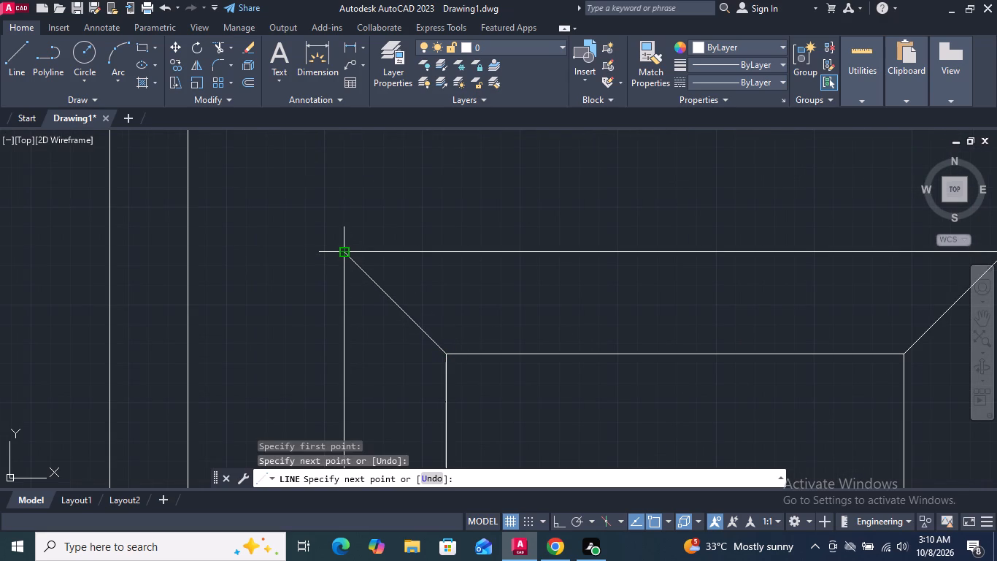
key("space")
Draw diagonal lines joining the inner and outer frames at both lower corners of the left panel's middle section.
scroll(362, 359, "down", 4)
key("space")
scroll(378, 297, "up", 1)
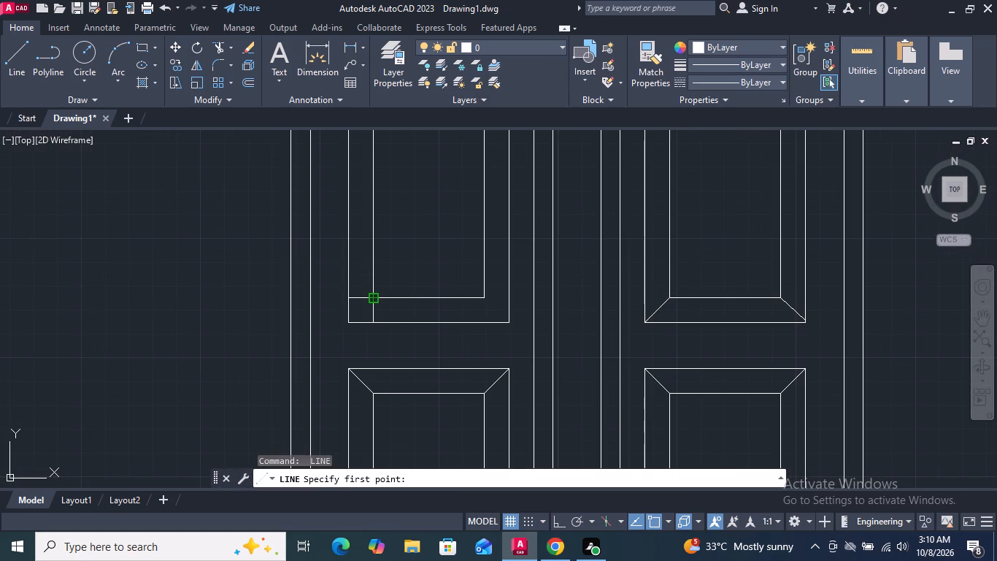
left_click(374, 300)
left_click(350, 321)
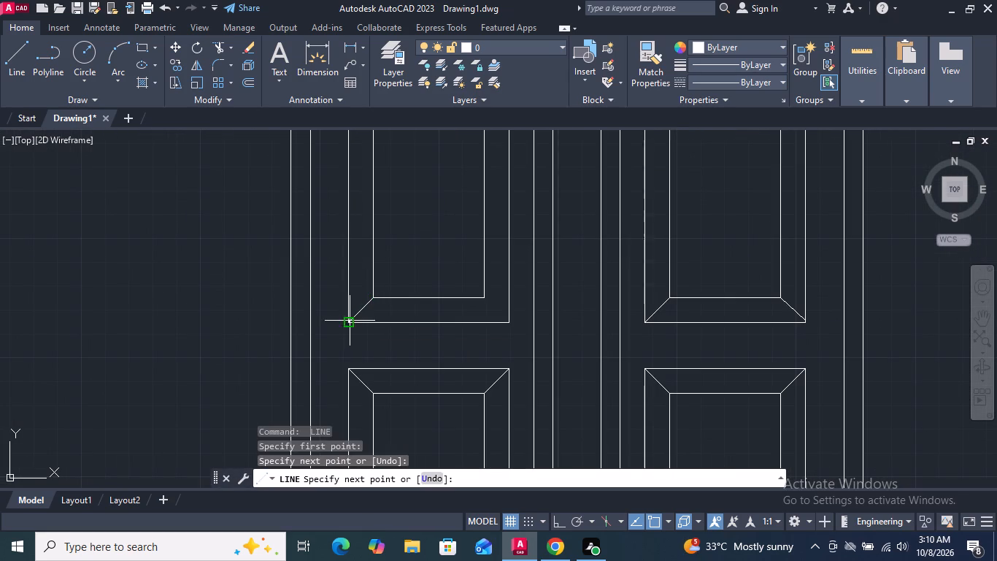
key("space")
key("space")
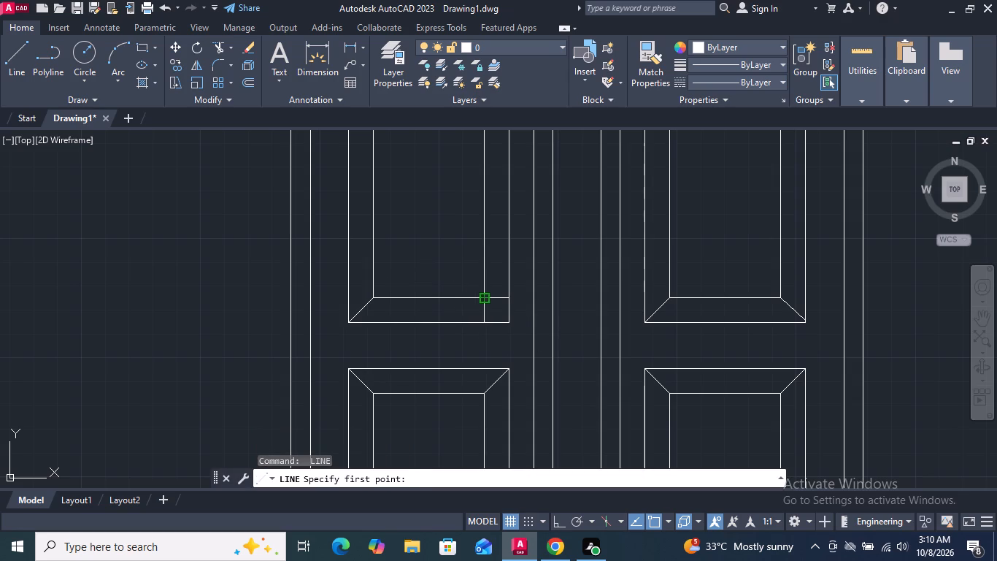
left_click(482, 296)
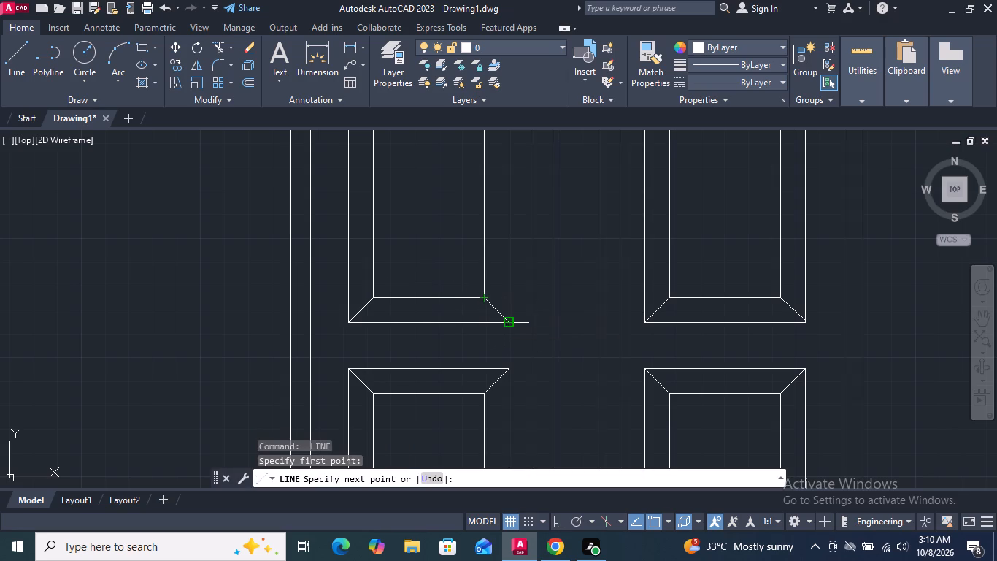
left_click(504, 323)
key("space")
Draw diagonal lines joining the inner and outer frames at both upper corners of the left panel's middle section.
scroll(481, 354, "down", 3)
scroll(491, 300, "up", 4)
key("space")
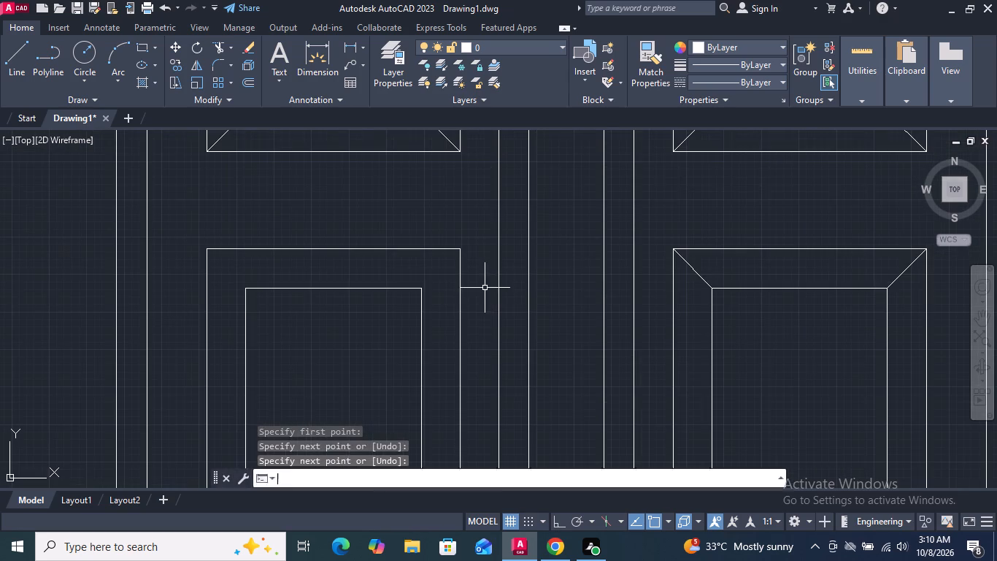
left_click(421, 290)
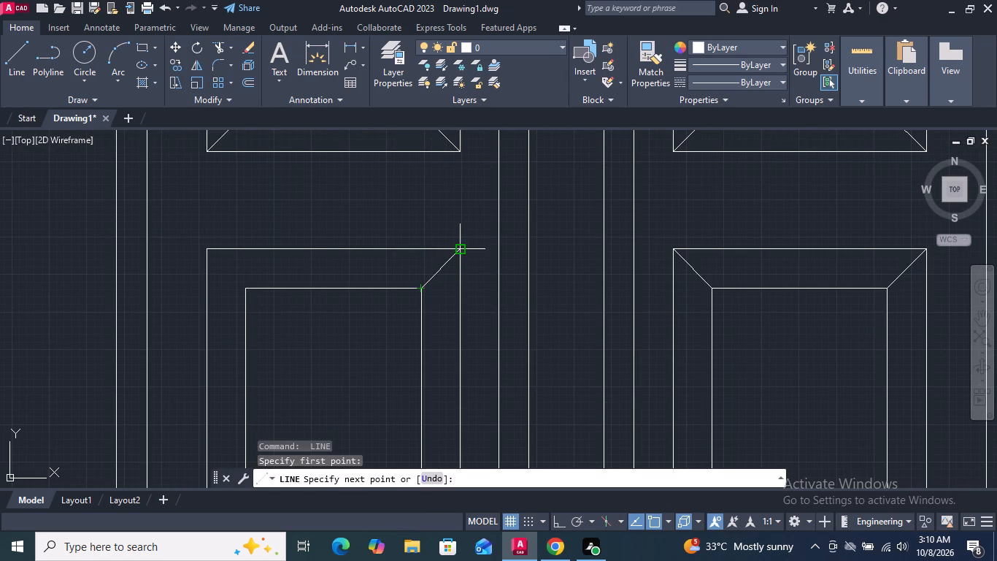
left_click(458, 251)
key("space")
key("space")
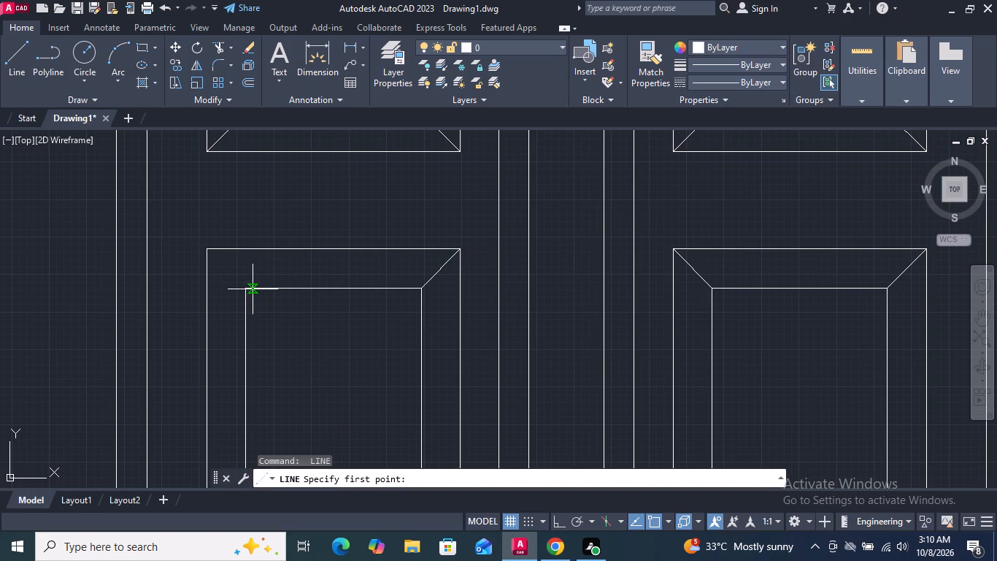
left_click(242, 288)
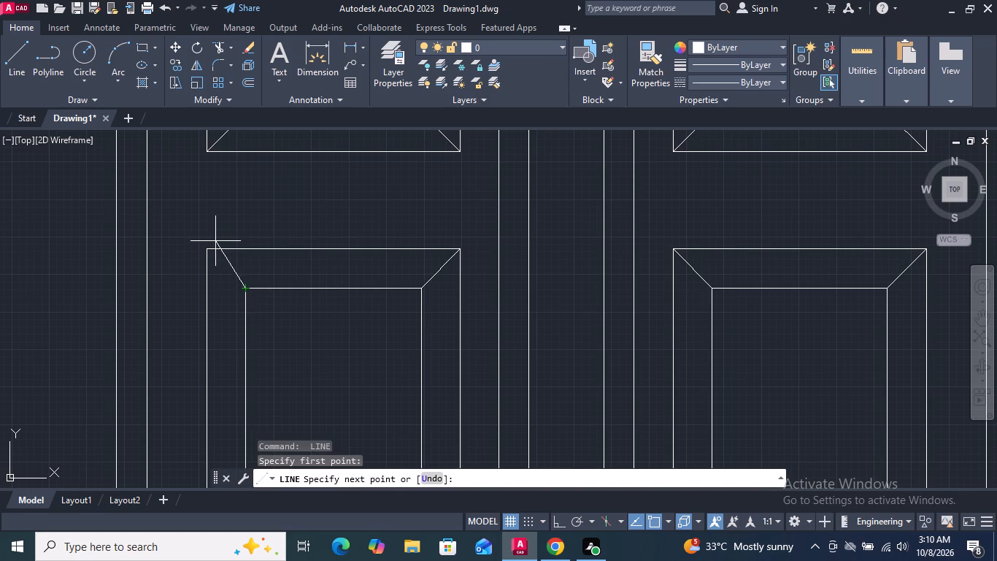
left_click(209, 251)
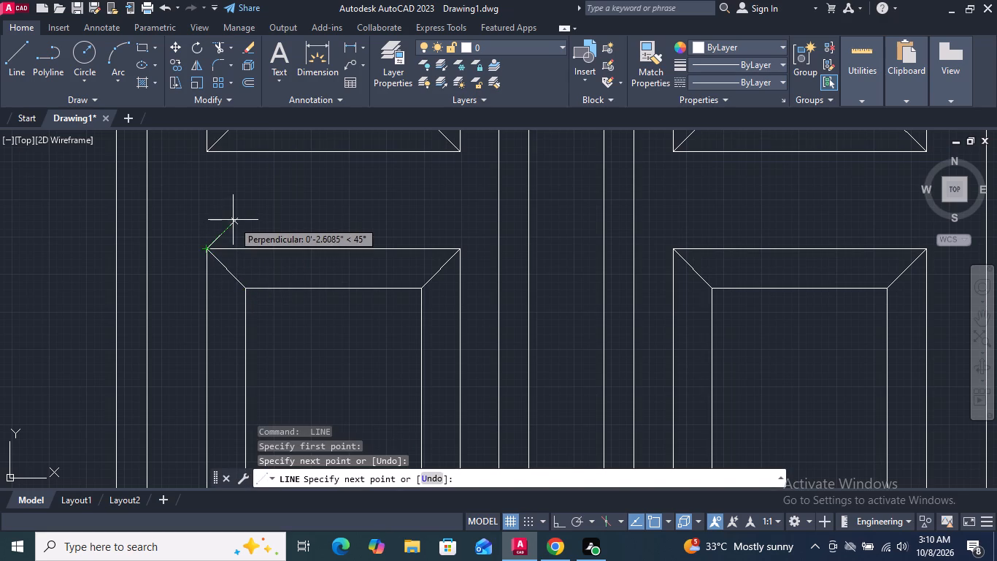
key("Return")
scroll(342, 277, "down", 4)
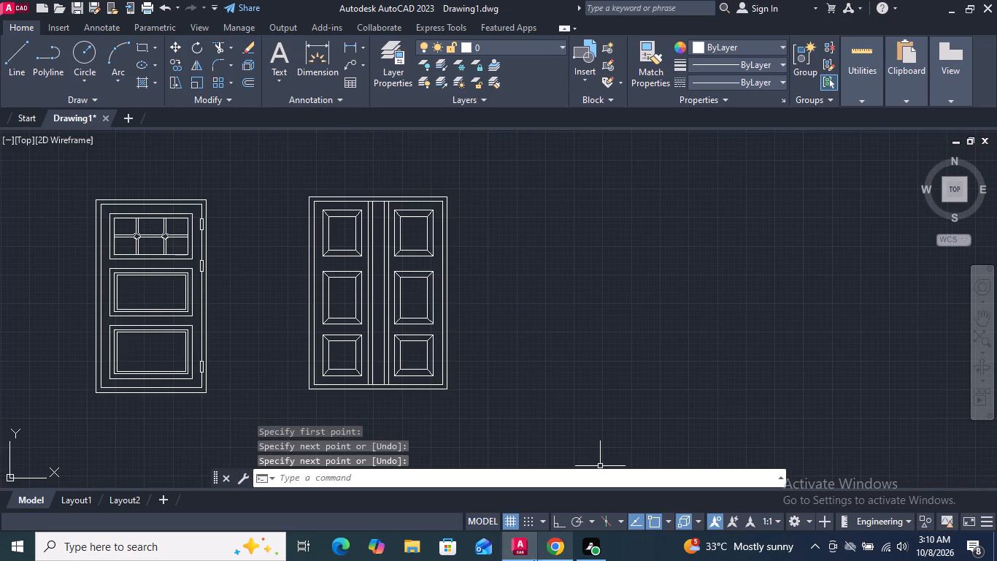
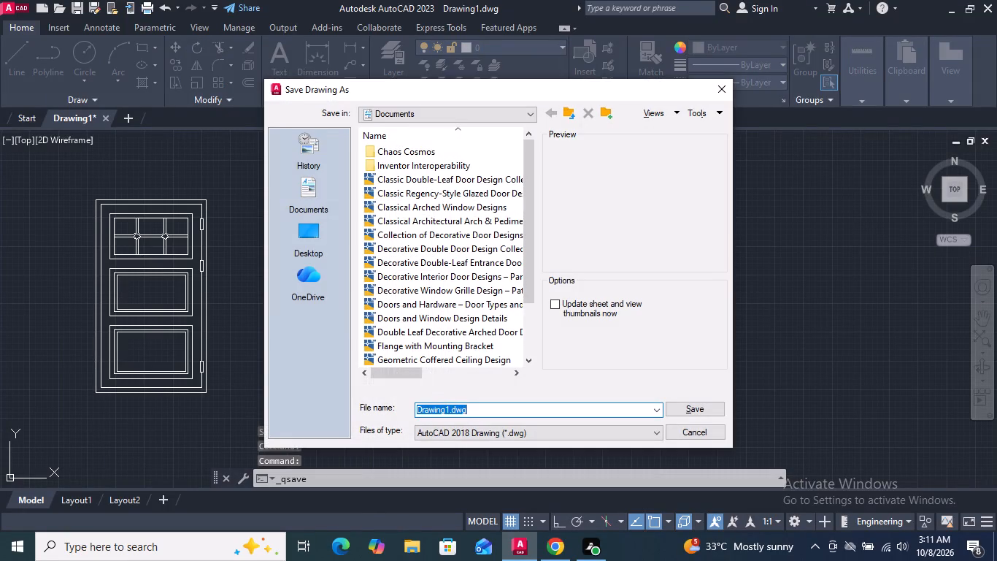
Save the drawing in the Documents folder as Traditional Panelled Door Designs.dwg.
left_click(450, 407)
key("BackSpace")
key("BackSpace")
key("BackSpace")
key("BackSpace")
key("BackSpace")
key("BackSpace")
key("BackSpace")
key("BackSpace")
key("BackSpace")
key("BackSpace")
key("BackSpace")
key("BackSpace")
key("BackSpace")
key("BackSpace")
key("BackSpace")
key("BackSpace")
key("BackSpace")
key("BackSpace")
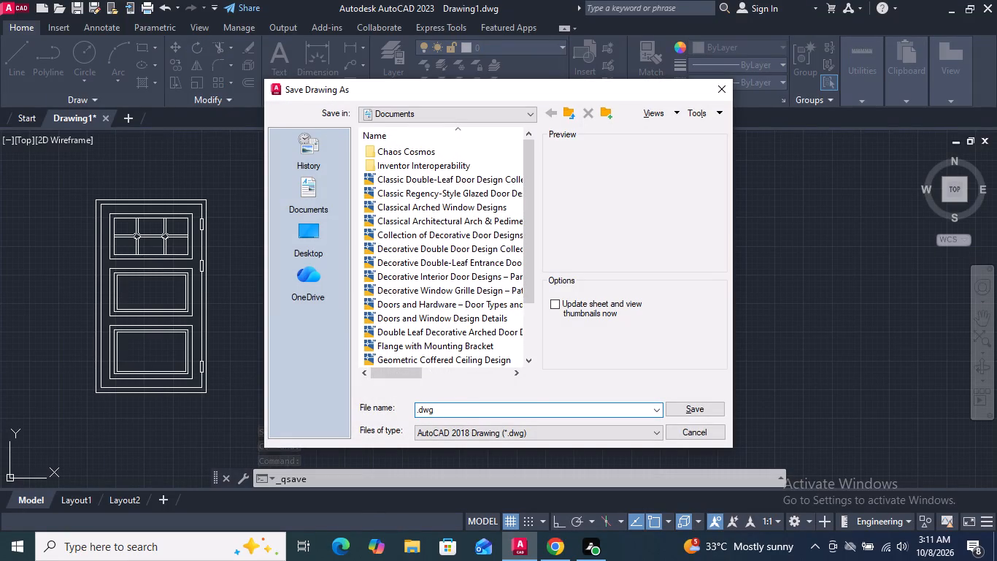
key("ctrl+v")
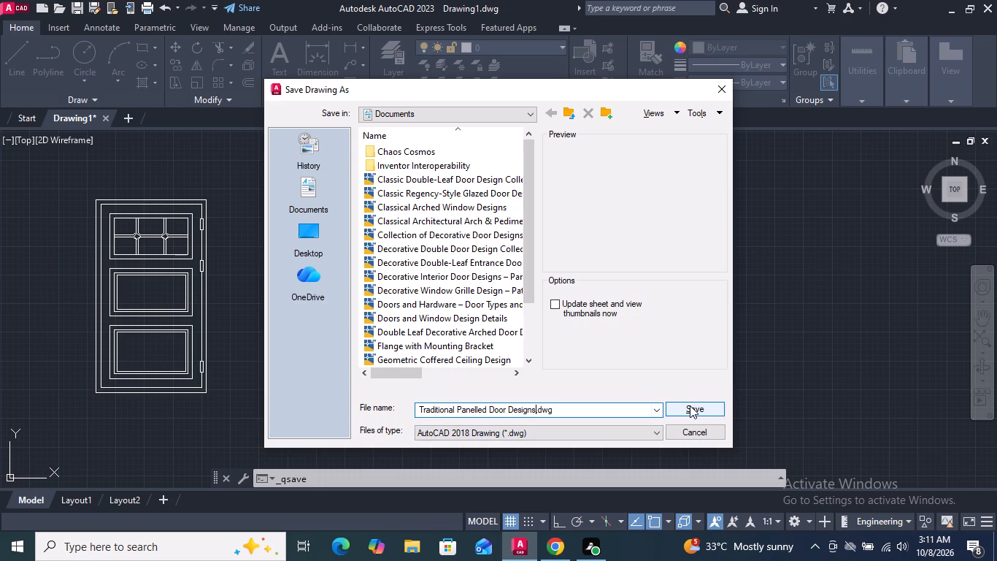
left_click(690, 405)
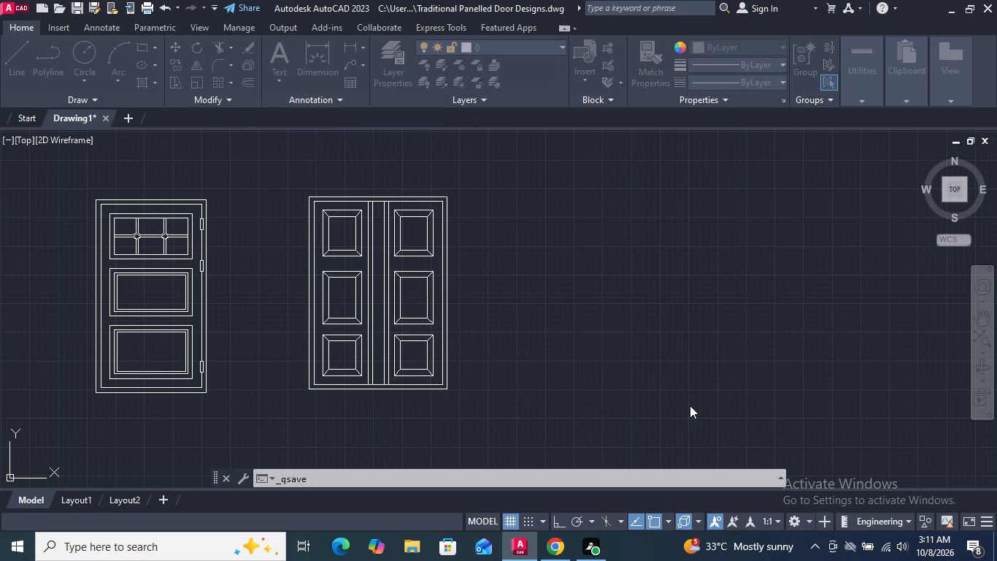
Turn off the command log file with LOGFILEOFF.
left_click(509, 476)
type("lo")
left_click(315, 378)
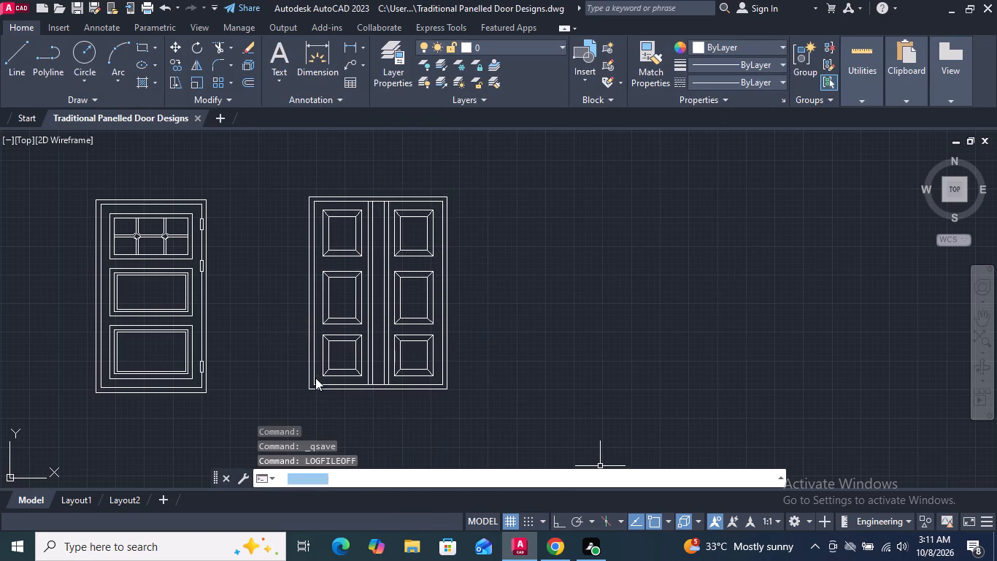